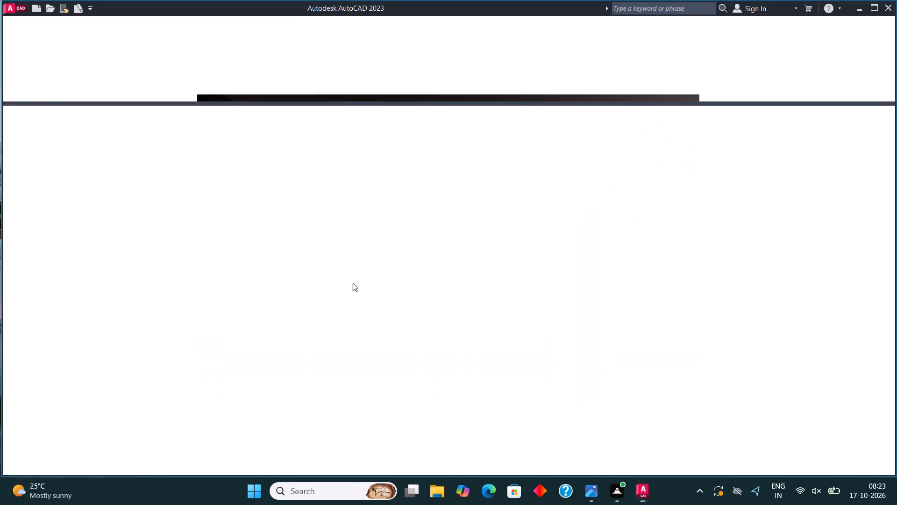
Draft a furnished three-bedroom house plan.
Start a new blank drawing.
{"action": "left_click", "coordinate": [586, 113]}
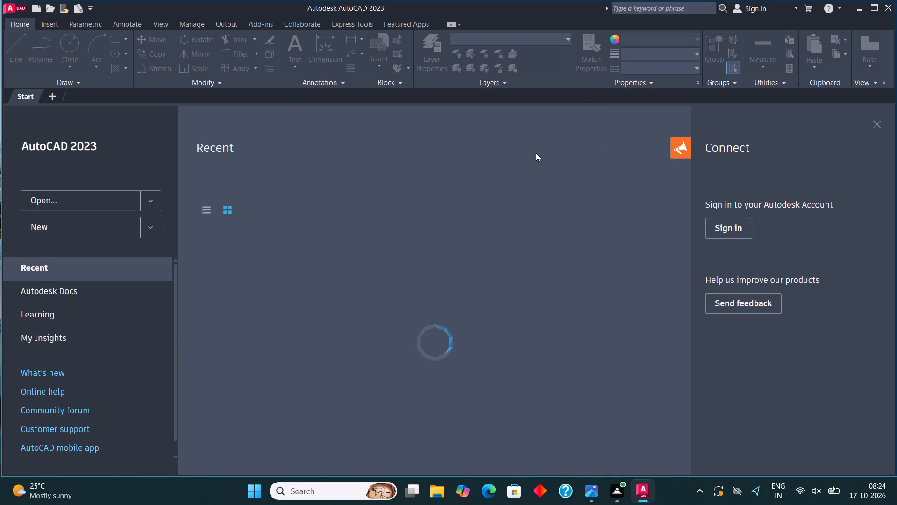
{"action": "left_click", "coordinate": [106, 198]}
{"action": "left_click", "coordinate": [635, 95]}
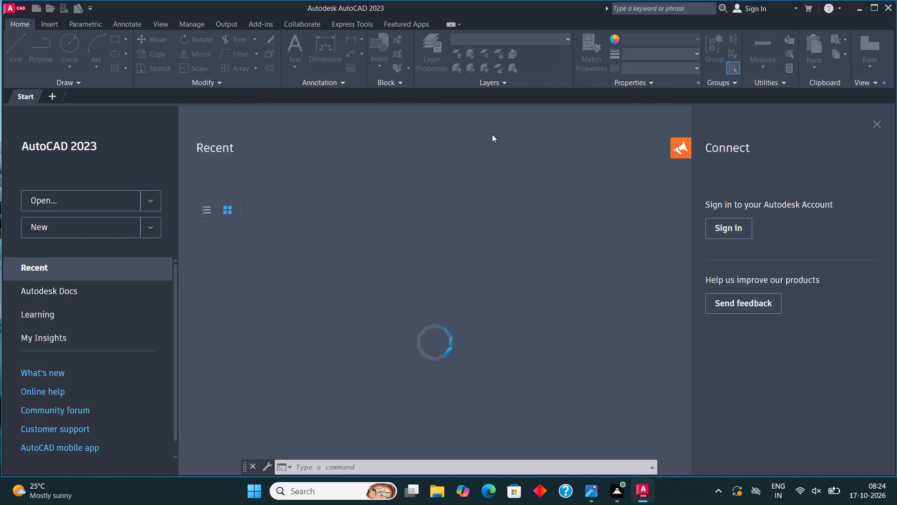
{"action": "left_click", "coordinate": [111, 224]}
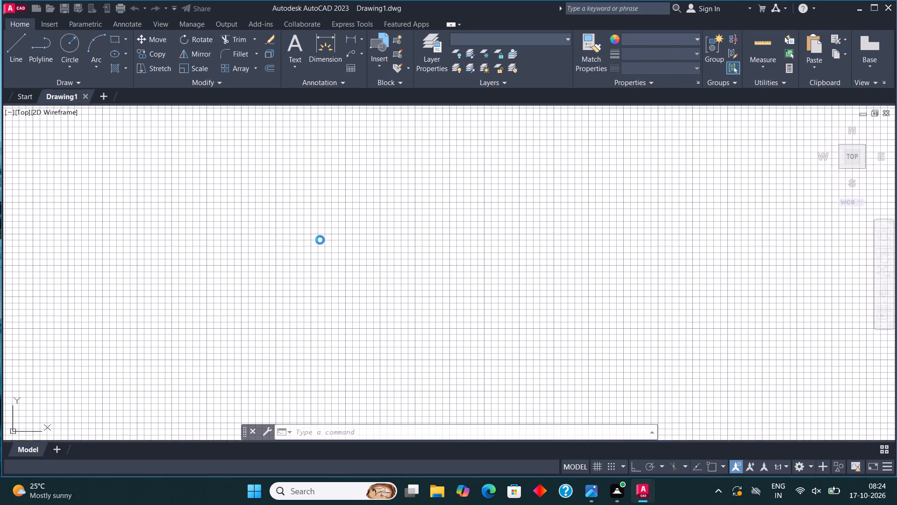
Turn off the background grid in the new drawing.
{"action": "type", "text": "GRI"}
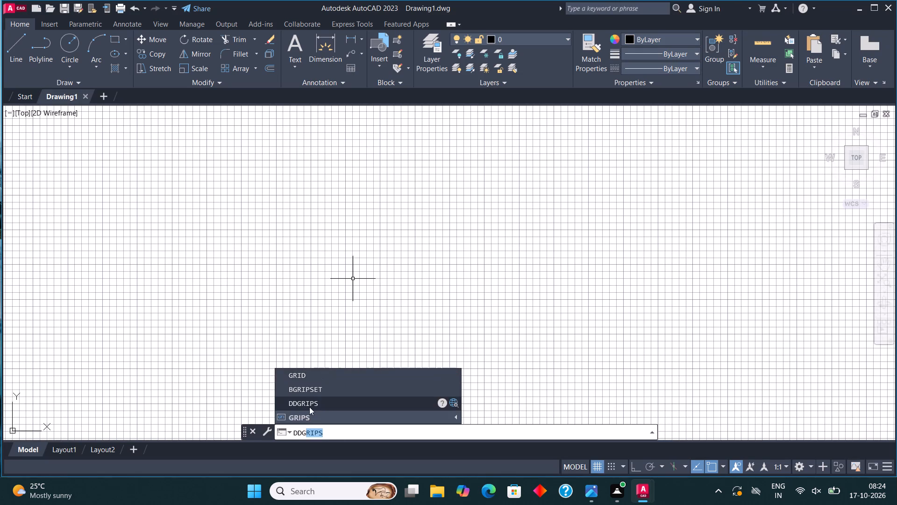
{"action": "left_click", "coordinate": [312, 380]}
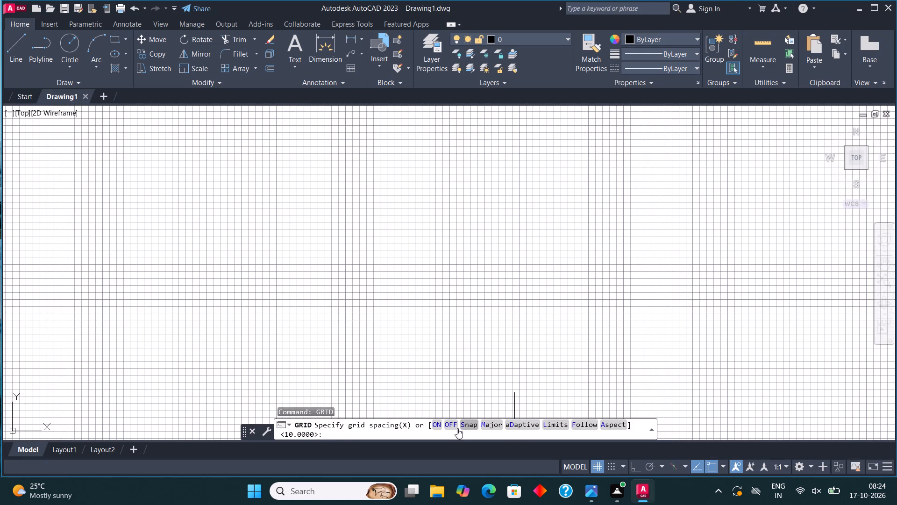
{"action": "left_click", "coordinate": [451, 425]}
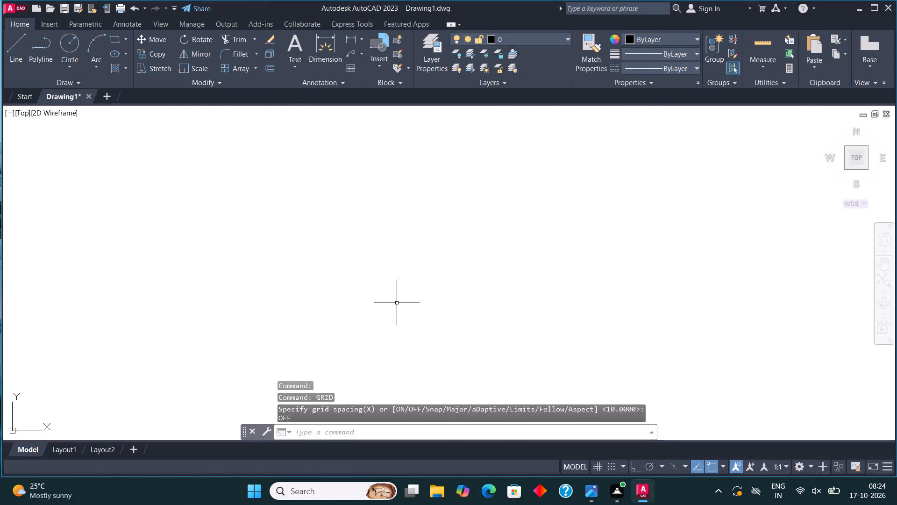
Check the Open and Save settings in the Options dialog.
{"action": "type", "text": "OP"}
{"action": "key", "text": "Return"}
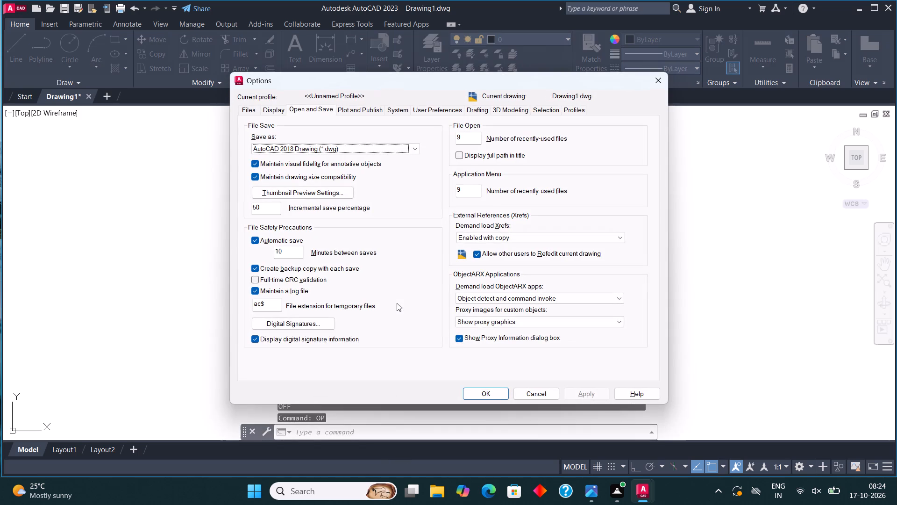
{"action": "left_click", "coordinate": [495, 393]}
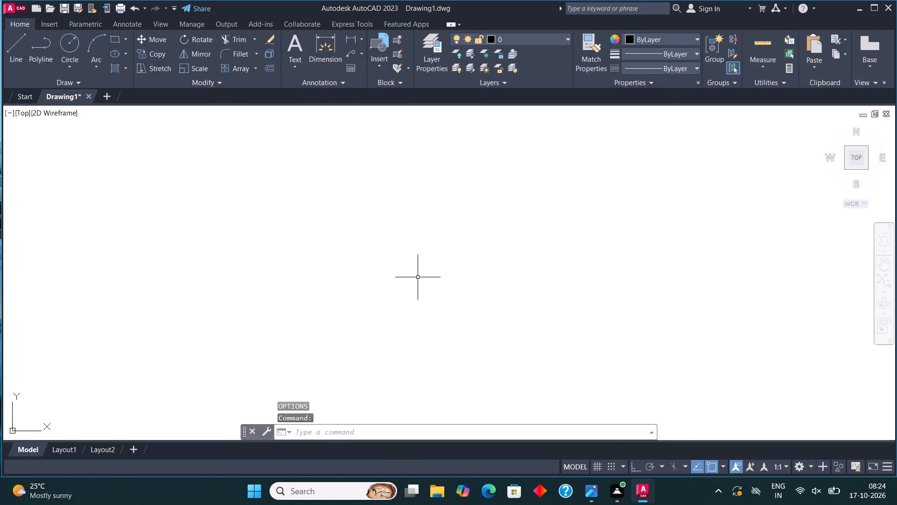
Configure the drawing units to Architectural length with 0'-0" precision and an insertion scale in inches.
{"action": "type", "text": "UN"}
{"action": "key", "text": "Return"}
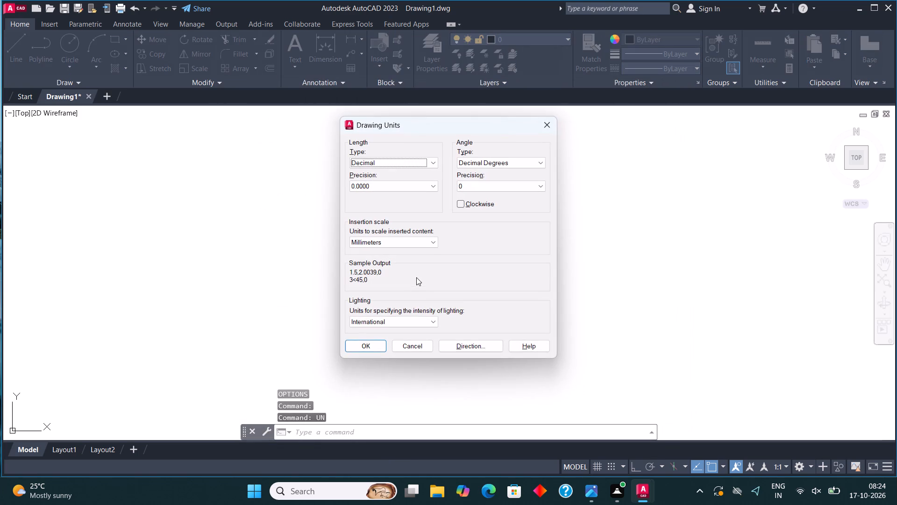
{"action": "left_click", "coordinate": [410, 176]}
{"action": "left_click", "coordinate": [405, 161]}
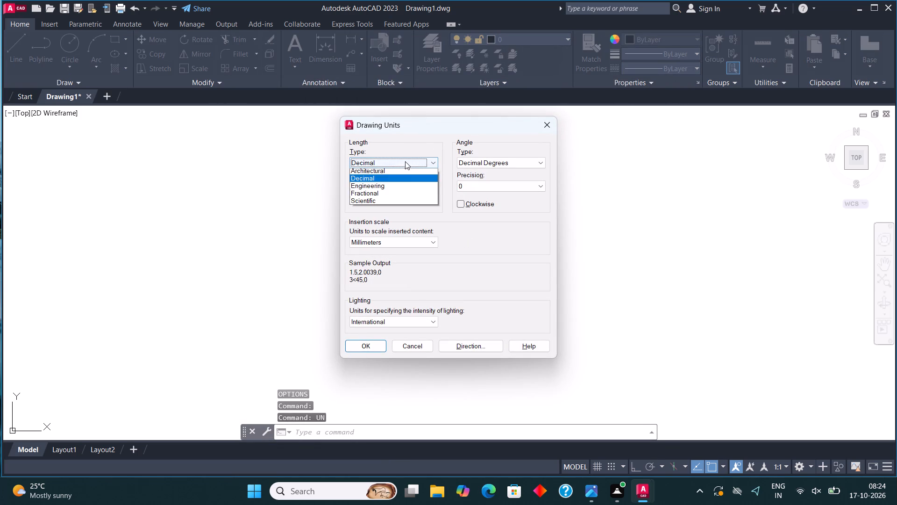
{"action": "left_click", "coordinate": [384, 171]}
{"action": "left_click", "coordinate": [384, 185]}
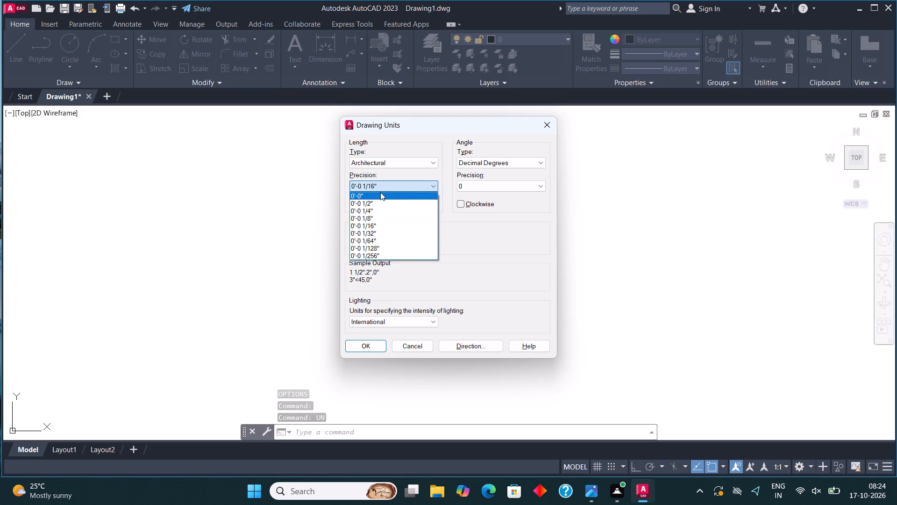
{"action": "left_click", "coordinate": [380, 192]}
{"action": "left_click", "coordinate": [392, 245]}
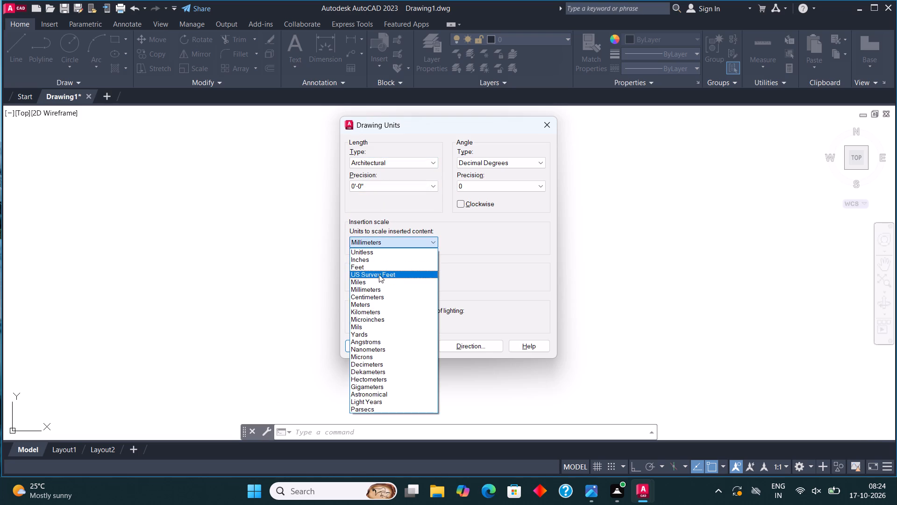
{"action": "left_click", "coordinate": [375, 261]}
{"action": "left_click", "coordinate": [365, 347]}
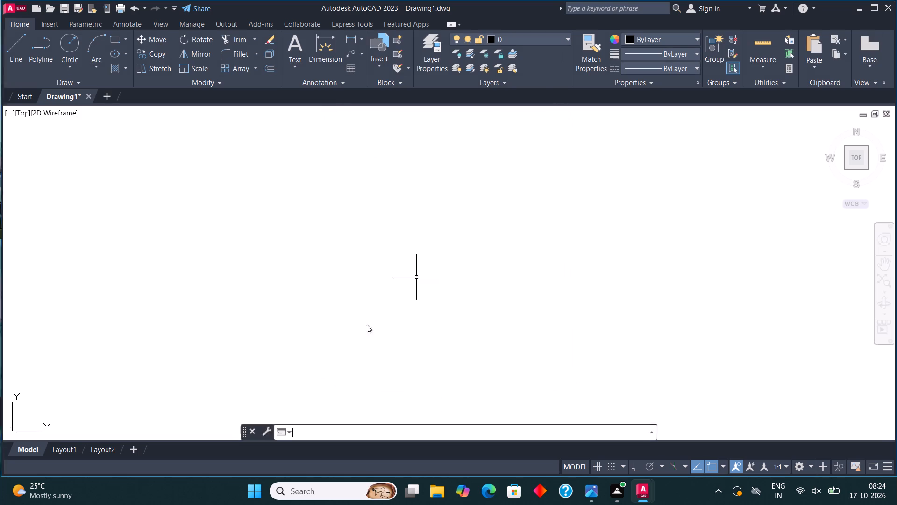
Modify the ISO-25 dimension style so its primary linear units are Architectural with 0'-0" precision.
{"action": "type", "text": "DIM"}
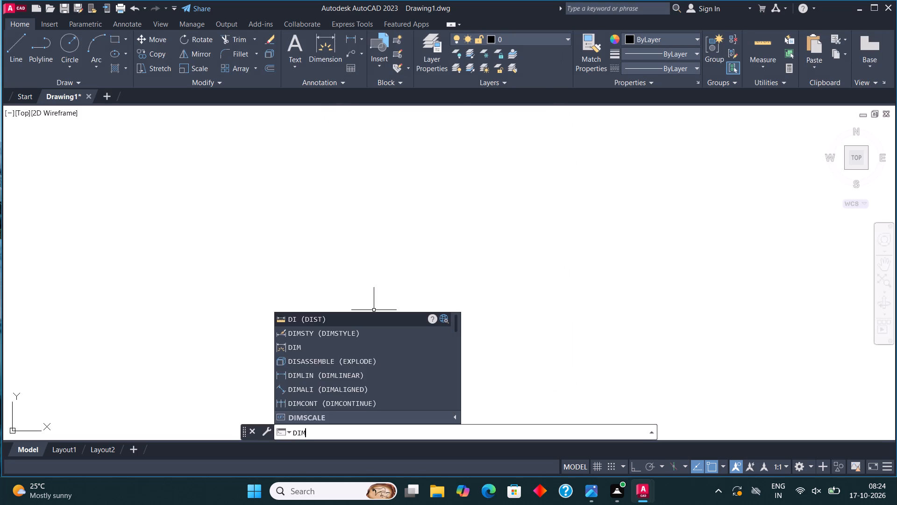
{"action": "left_click", "coordinate": [346, 335]}
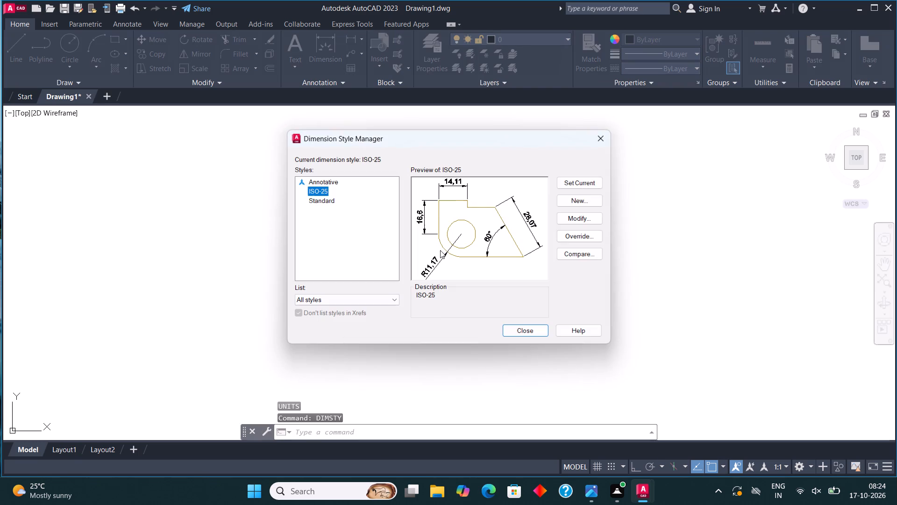
{"action": "left_click", "coordinate": [597, 217]}
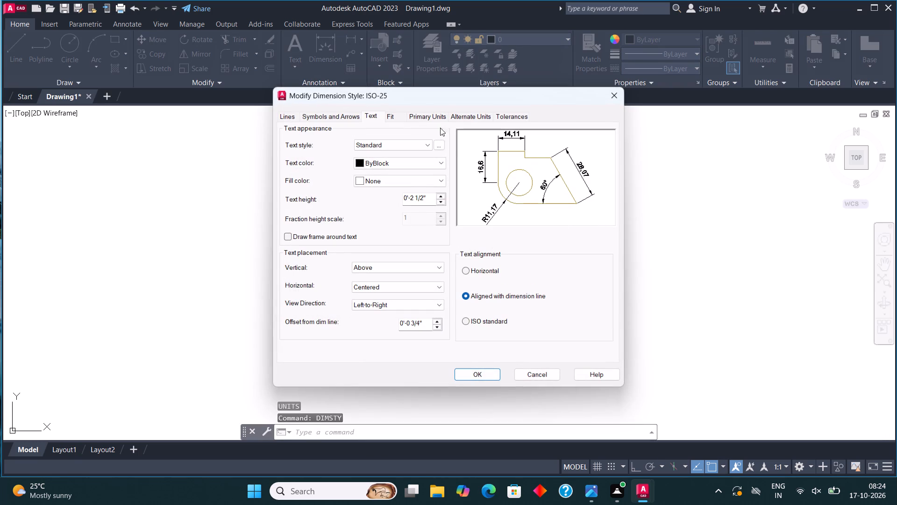
{"action": "left_click", "coordinate": [426, 117]}
{"action": "left_click", "coordinate": [414, 139]}
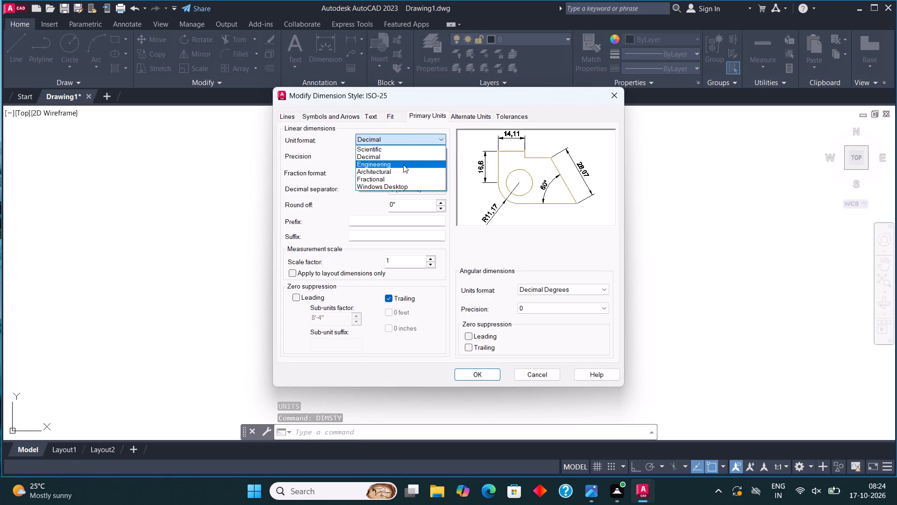
{"action": "left_click", "coordinate": [400, 170]}
{"action": "left_click", "coordinate": [401, 158]}
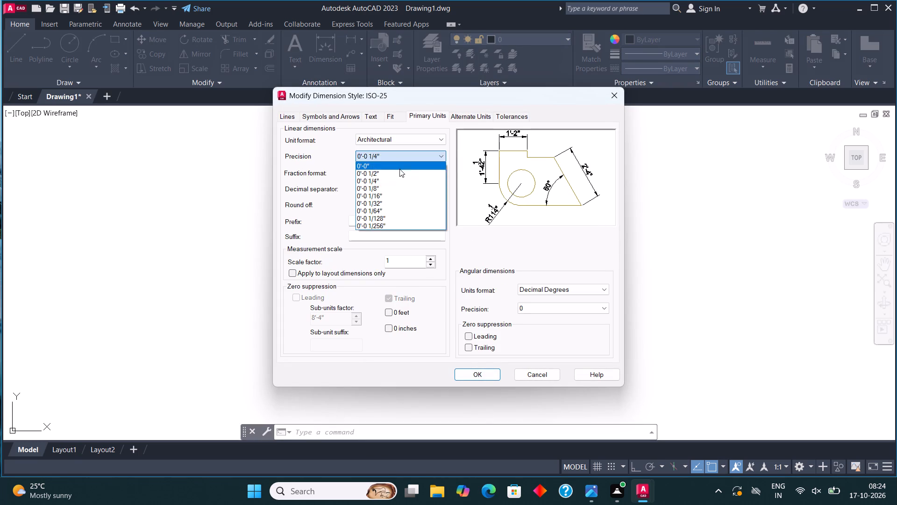
{"action": "left_click", "coordinate": [399, 170]}
{"action": "left_click", "coordinate": [400, 156]}
{"action": "left_click", "coordinate": [396, 163]}
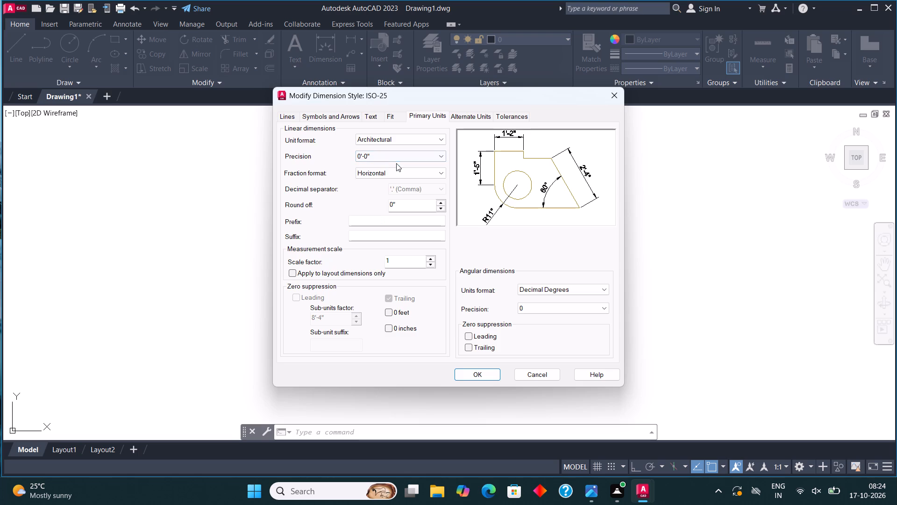
Set the ISO-25 dimension text height to 5" and make ISO-25 the current dimension style.
{"action": "left_click", "coordinate": [370, 118]}
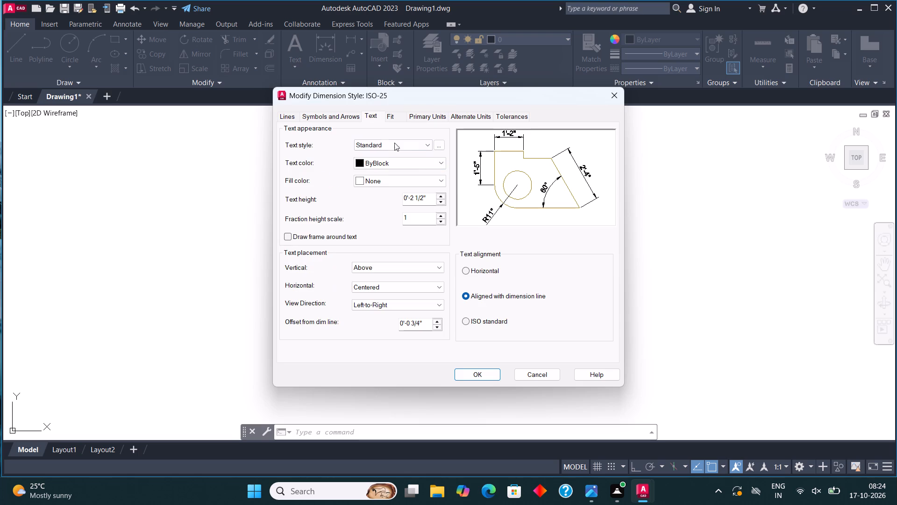
{"action": "left_click_drag", "start_coordinate": [430, 197], "coordinate": [354, 196]}
{"action": "type", "text": "5'"}
{"action": "key", "text": "BackSpace"}
{"action": "key", "text": "Return"}
{"action": "key", "text": "shift+quotedbl"}
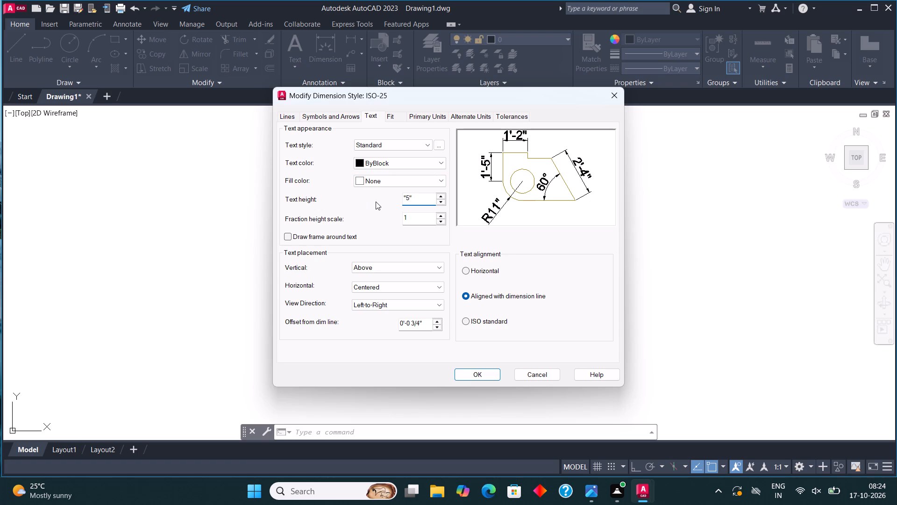
{"action": "key", "text": "BackSpace"}
{"action": "left_click", "coordinate": [472, 378]}
{"action": "left_click", "coordinate": [572, 188]}
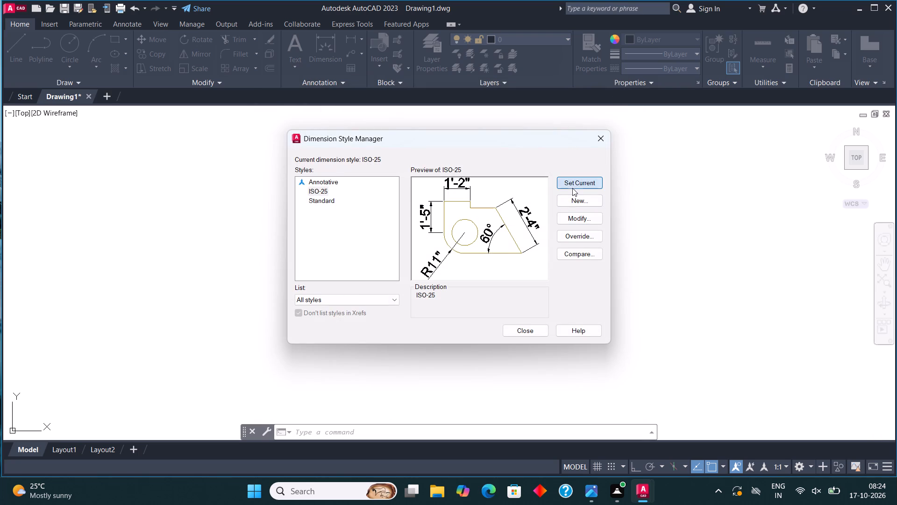
{"action": "left_click", "coordinate": [527, 335]}
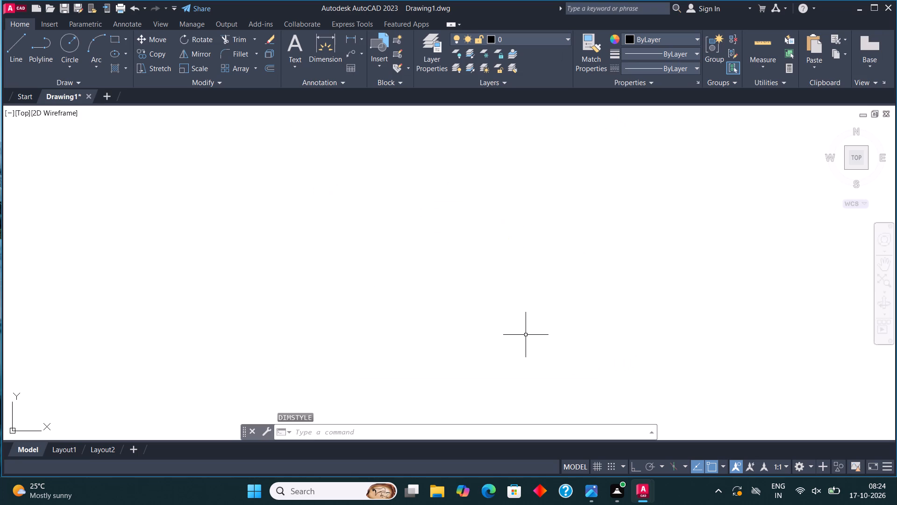
Draw a closed rectangular outline 40' wide and 45' high from straight lines with Ortho on.
{"action": "left_click", "coordinate": [16, 50]}
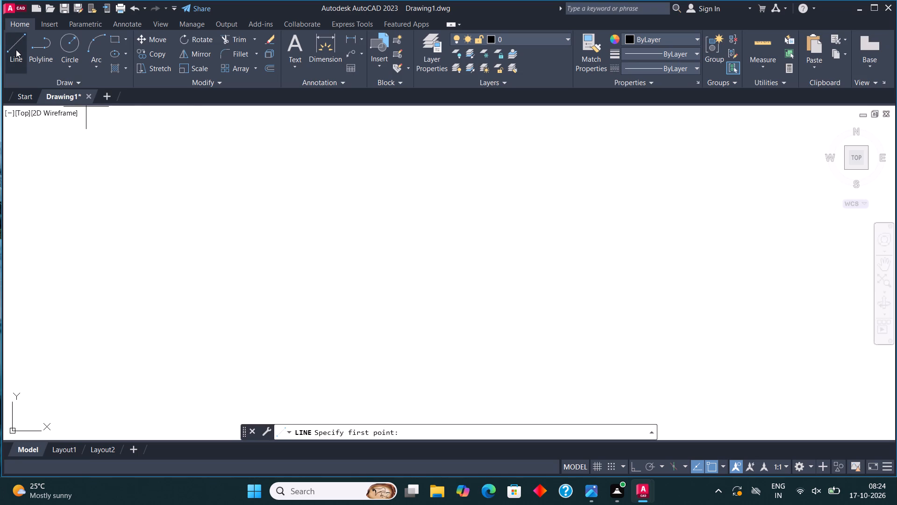
{"action": "key", "text": "F8"}
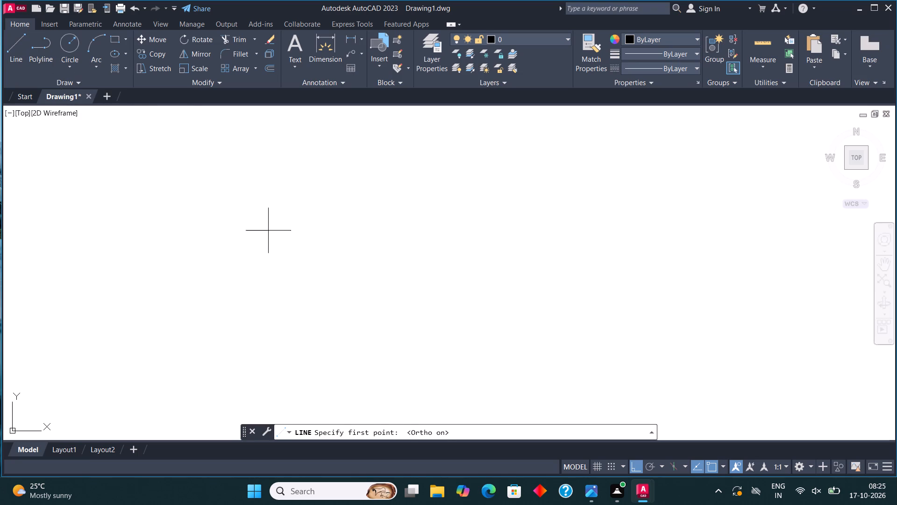
{"action": "left_click", "coordinate": [268, 231]}
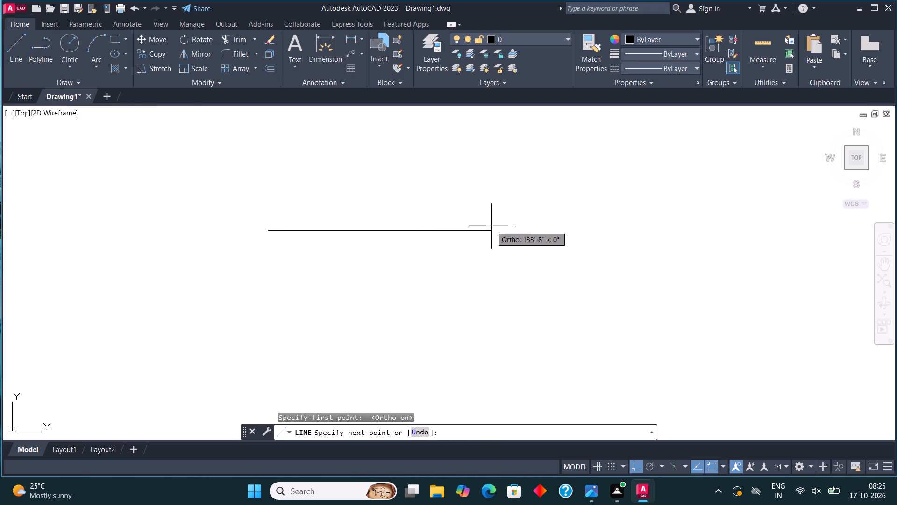
{"action": "type", "text": "40'"}
{"action": "key", "text": "Return"}
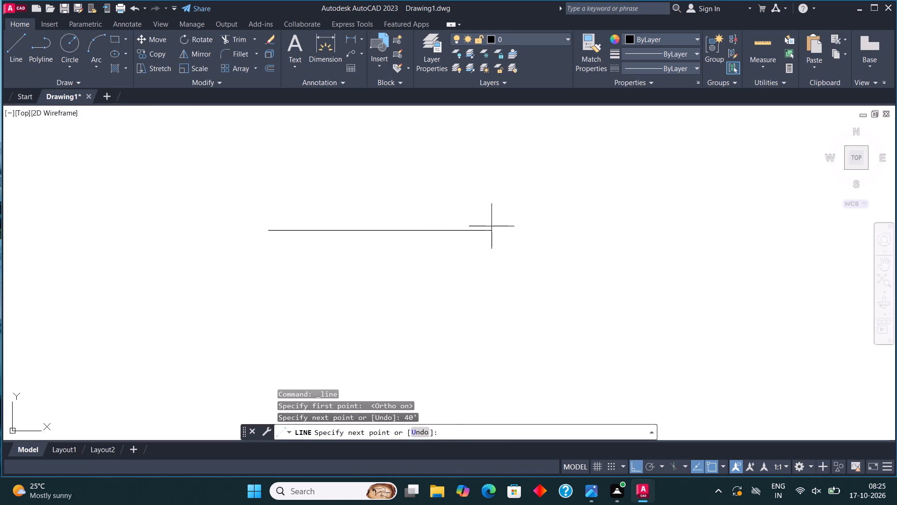
{"action": "type", "text": "45'"}
{"action": "key", "text": "Return"}
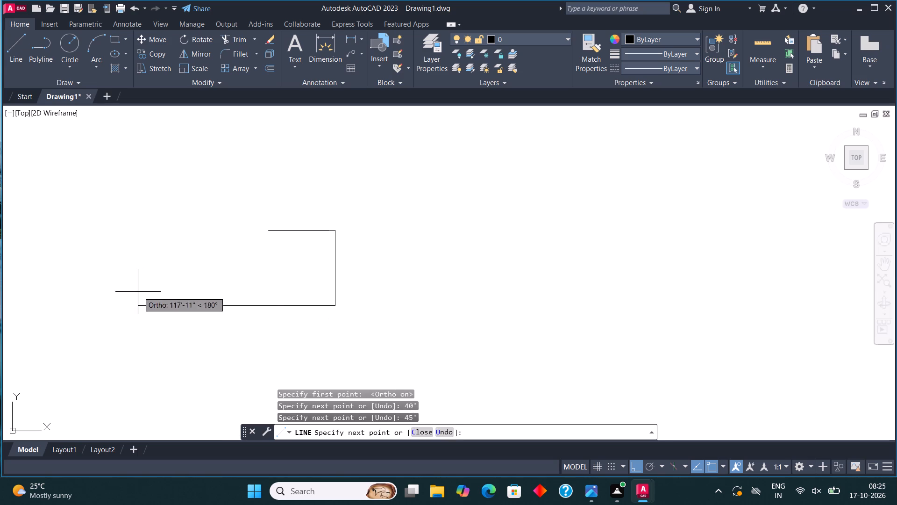
{"action": "type", "text": "40'"}
{"action": "key", "text": "Return"}
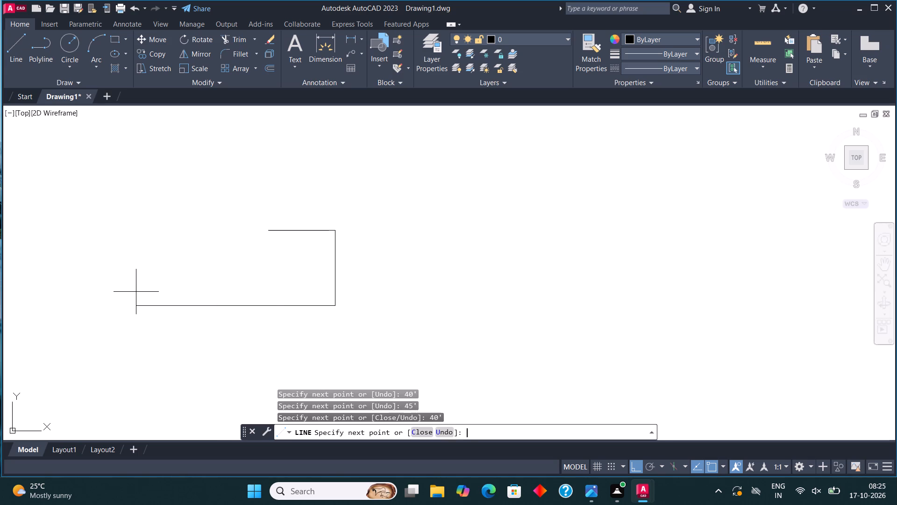
{"action": "type", "text": "45'"}
{"action": "key", "text": "Return"}
{"action": "key", "text": "Escape"}
Offset all four sides of the rectangular outline 9" inward to form the outer wall thickness.
{"action": "middle_click_drag", "start_coordinate": [264, 227], "coordinate": [377, 214]}
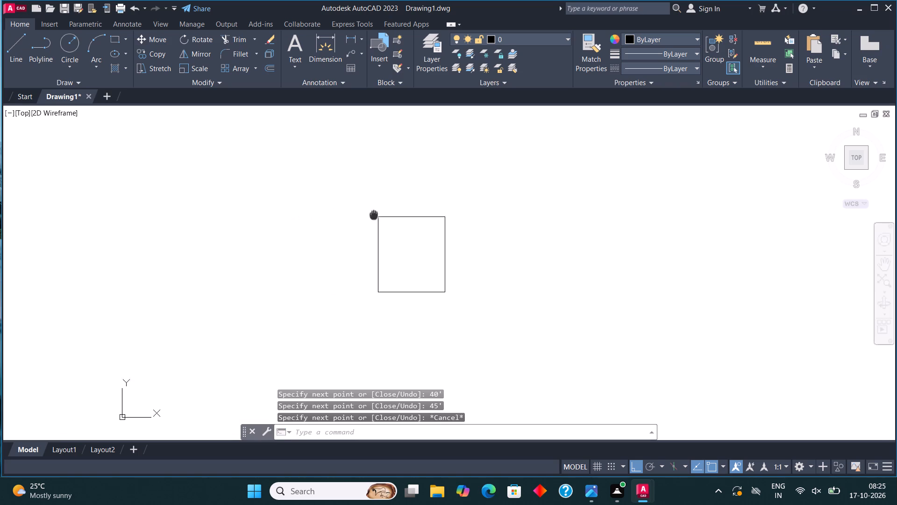
{"action": "middle_click_drag", "start_coordinate": [377, 214], "coordinate": [411, 225]}
{"action": "scroll", "coordinate": [432, 252], "scroll_direction": "up", "scroll_amount": 2}
{"action": "middle_click_drag", "start_coordinate": [420, 246], "coordinate": [382, 211]}
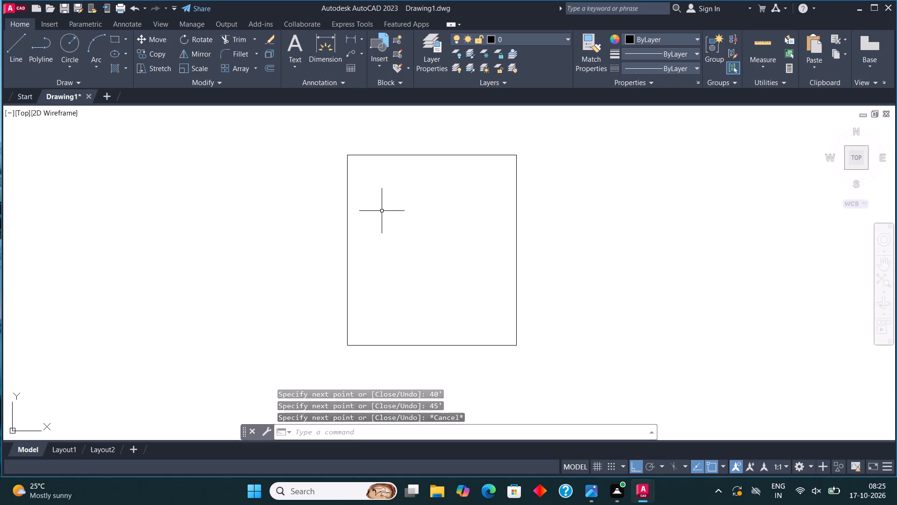
{"action": "scroll", "coordinate": [382, 211], "scroll_direction": "down", "scroll_amount": 1}
{"action": "middle_click_drag", "start_coordinate": [377, 211], "coordinate": [364, 213]}
{"action": "left_click_drag", "start_coordinate": [366, 208], "coordinate": [366, 195]}
{"action": "left_click", "coordinate": [359, 176]}
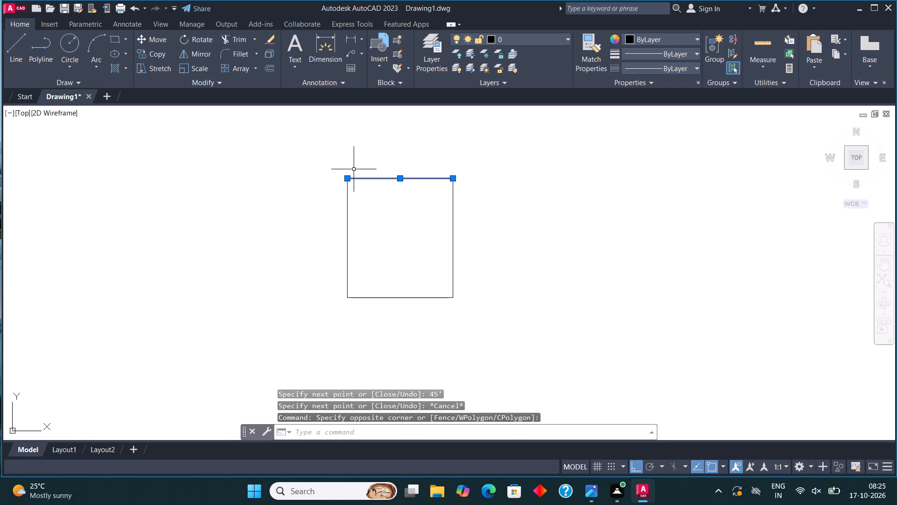
{"action": "left_click", "coordinate": [269, 64]}
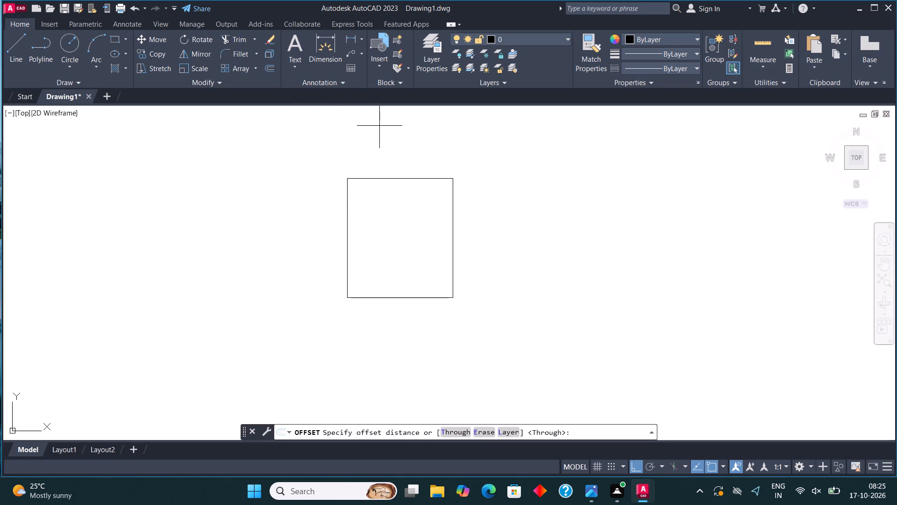
{"action": "left_click", "coordinate": [399, 178]}
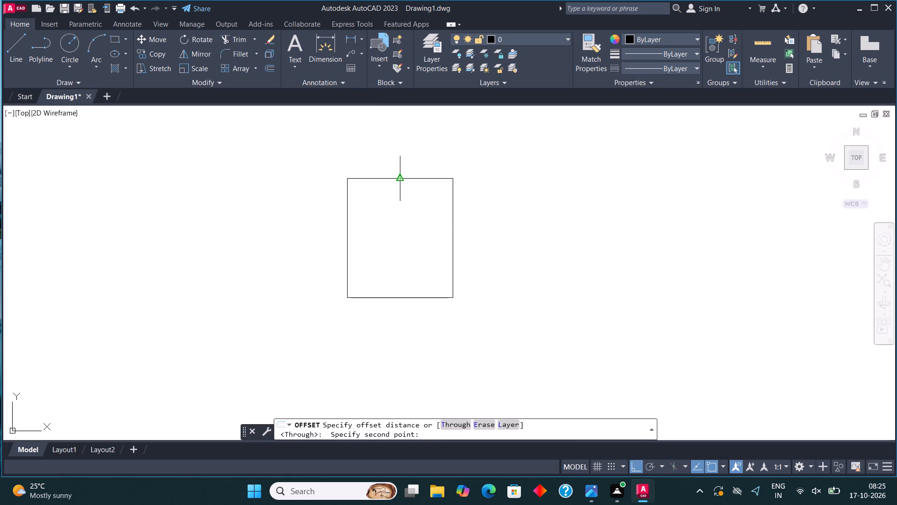
{"action": "type", "text": "9\""}
{"action": "key", "text": "Return"}
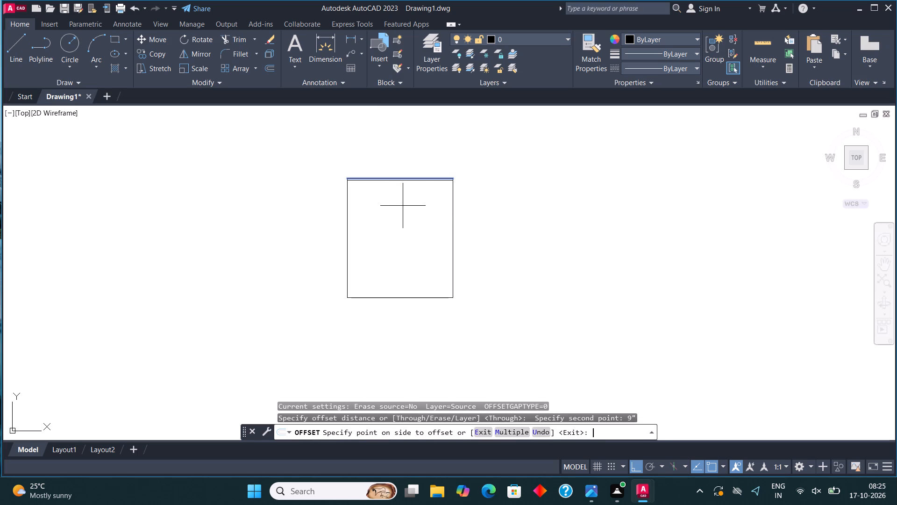
{"action": "left_click", "coordinate": [408, 231]}
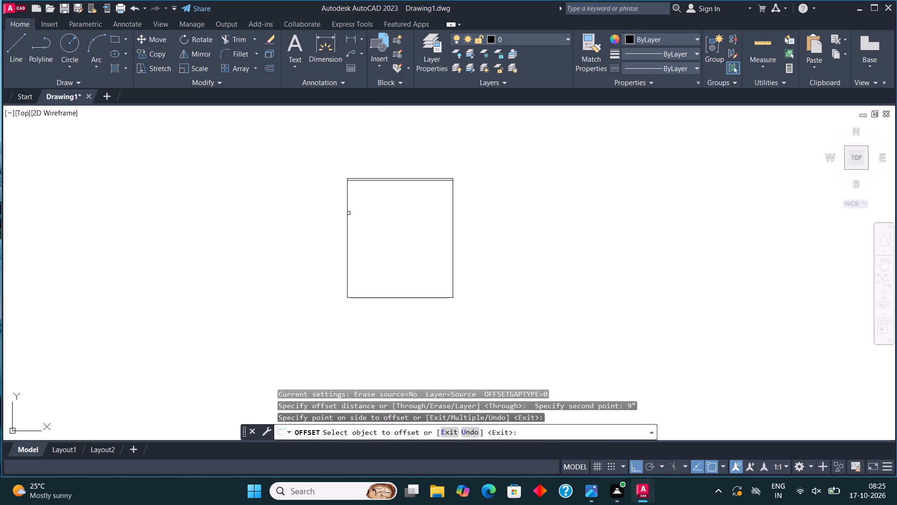
{"action": "left_click", "coordinate": [348, 213]}
{"action": "left_click", "coordinate": [390, 220]}
{"action": "left_click", "coordinate": [454, 231]}
{"action": "left_click", "coordinate": [432, 222]}
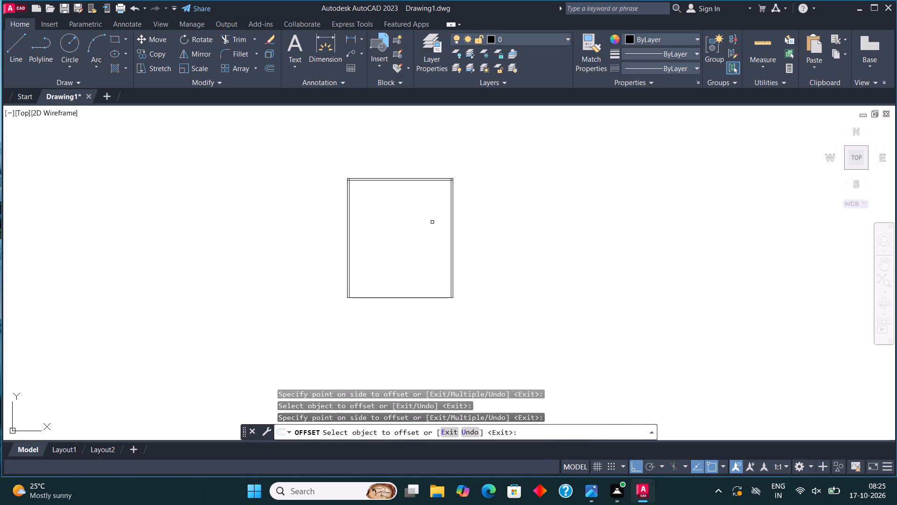
{"action": "left_click", "coordinate": [392, 298]}
{"action": "left_click", "coordinate": [391, 273]}
{"action": "key", "text": "Escape"}
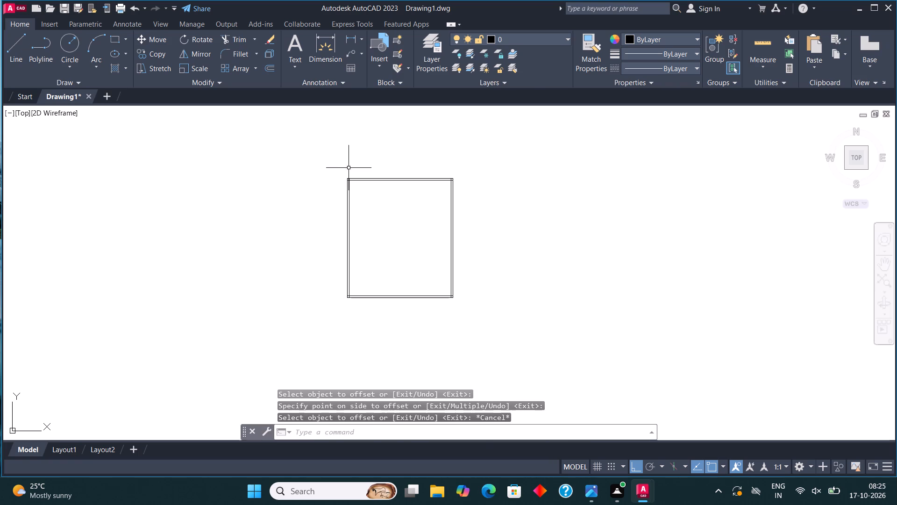
Fillet the inner wall lines together at the plan's upper-left and upper-right corners to remove the overlapping ends.
{"action": "scroll", "coordinate": [349, 168], "scroll_direction": "up", "scroll_amount": 5}
{"action": "left_click", "coordinate": [246, 59]}
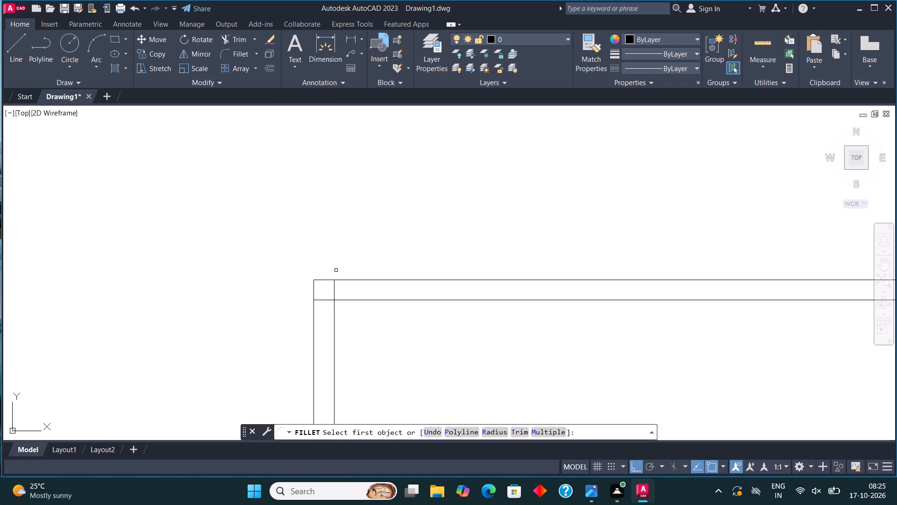
{"action": "left_click", "coordinate": [335, 314]}
{"action": "left_click", "coordinate": [347, 300]}
{"action": "scroll", "coordinate": [295, 238], "scroll_direction": "down", "scroll_amount": 4}
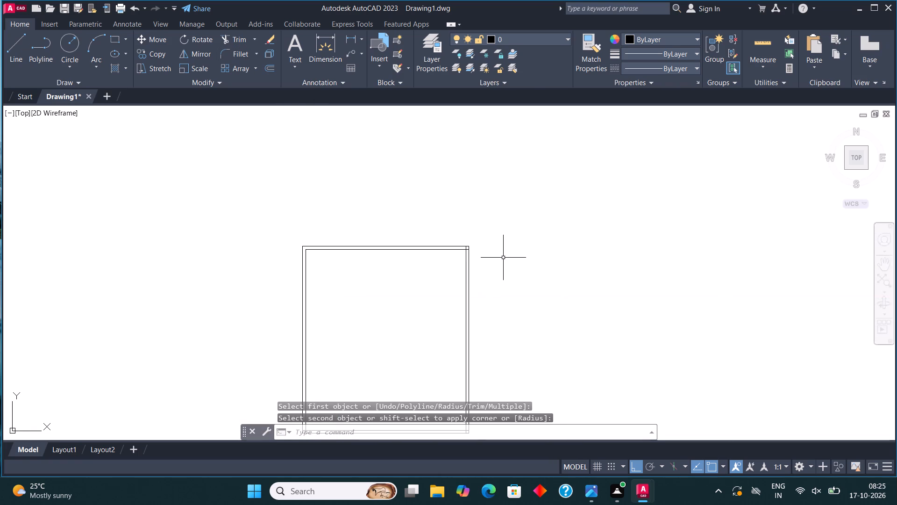
{"action": "scroll", "coordinate": [453, 251], "scroll_direction": "up", "scroll_amount": 4}
{"action": "left_click", "coordinate": [242, 53]}
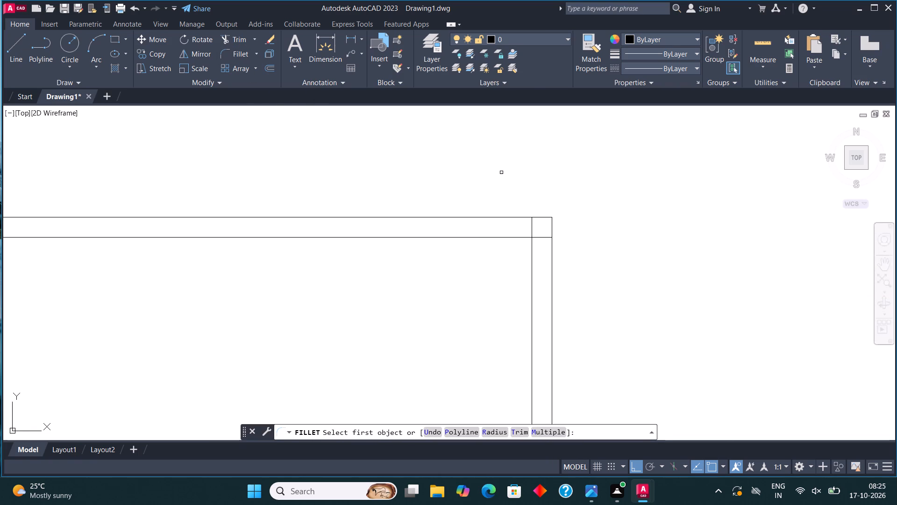
{"action": "left_click", "coordinate": [520, 237]}
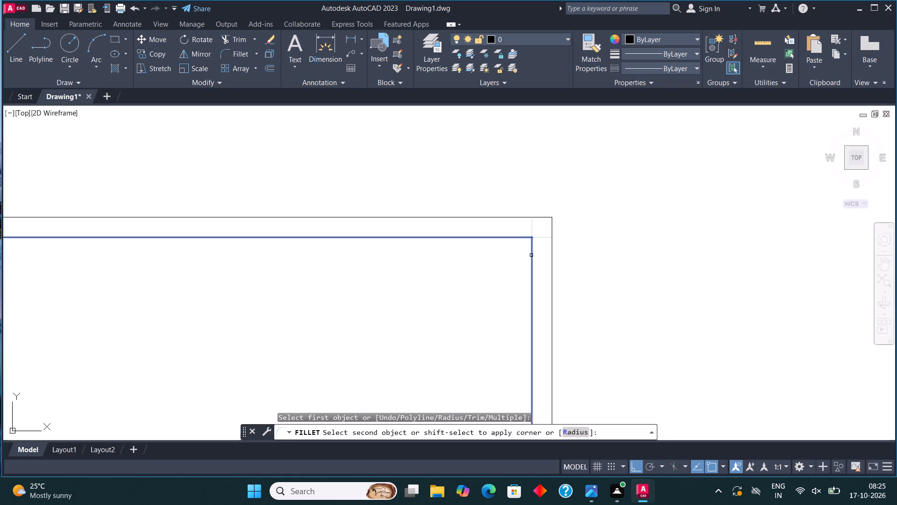
{"action": "left_click", "coordinate": [531, 255]}
Fillet the inner wall lines together at the plan's lower-left corner.
{"action": "scroll", "coordinate": [522, 194], "scroll_direction": "down", "scroll_amount": 4}
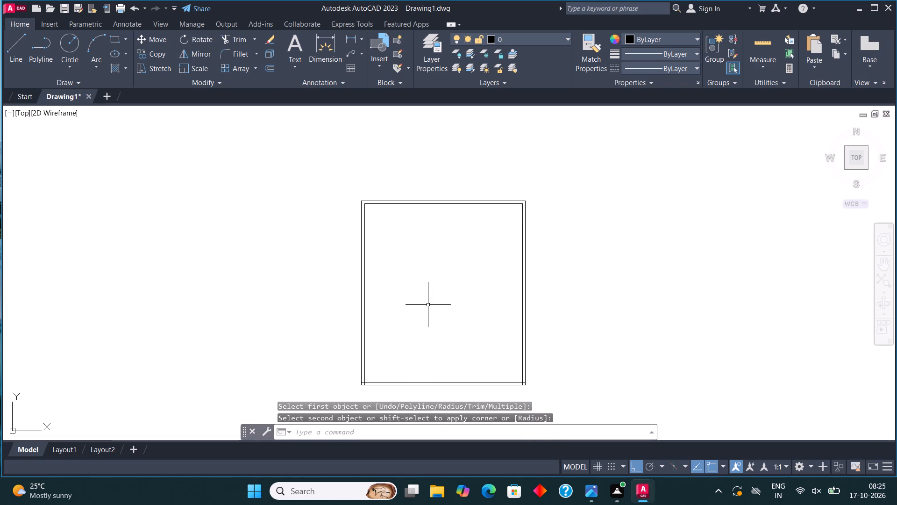
{"action": "middle_click_drag", "start_coordinate": [436, 278], "coordinate": [436, 239]}
{"action": "scroll", "coordinate": [371, 357], "scroll_direction": "up", "scroll_amount": 4}
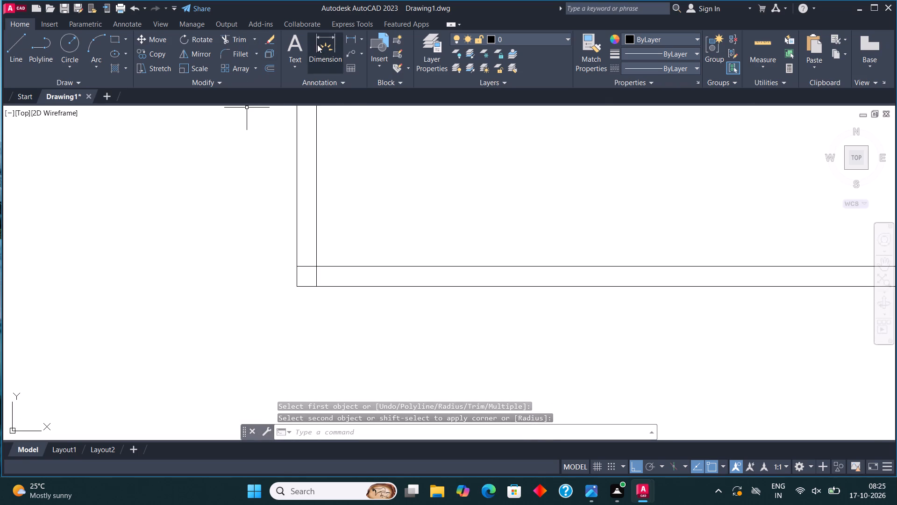
{"action": "left_click", "coordinate": [237, 51]}
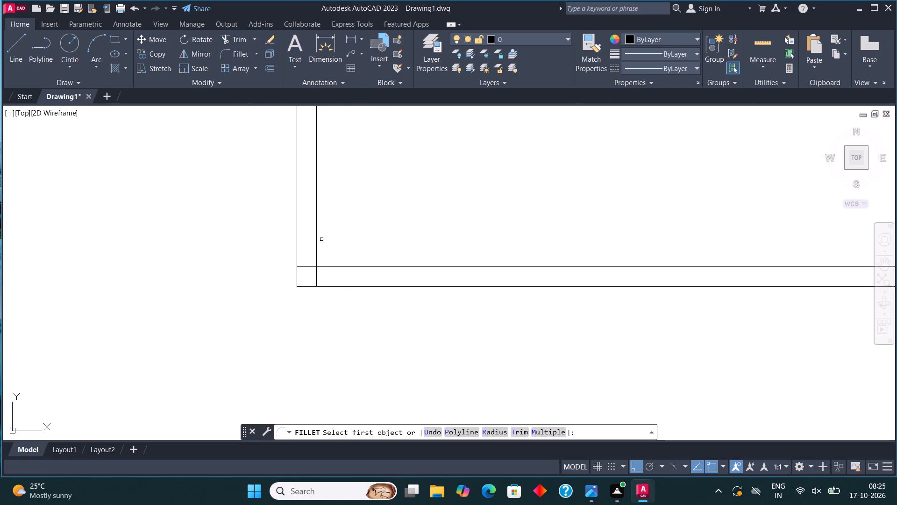
{"action": "left_click", "coordinate": [316, 237]}
{"action": "left_click", "coordinate": [331, 267]}
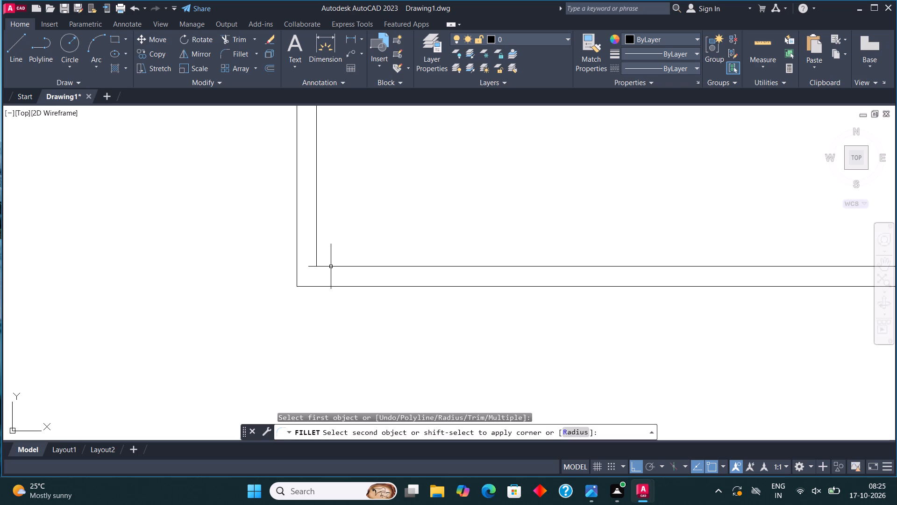
Draw a room from the inner upper-left corner with lines 16' right along the wall, 14' down and 16' back left.
{"action": "scroll", "coordinate": [347, 311], "scroll_direction": "down", "scroll_amount": 4}
{"action": "middle_click_drag", "start_coordinate": [430, 305], "coordinate": [413, 295]}
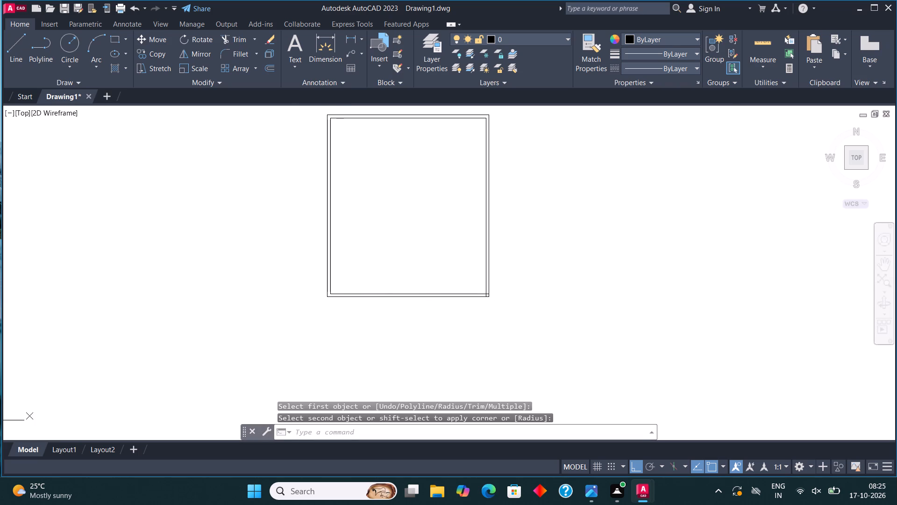
{"action": "middle_click_drag", "start_coordinate": [427, 226], "coordinate": [498, 313]}
{"action": "scroll", "coordinate": [414, 209], "scroll_direction": "up", "scroll_amount": 1}
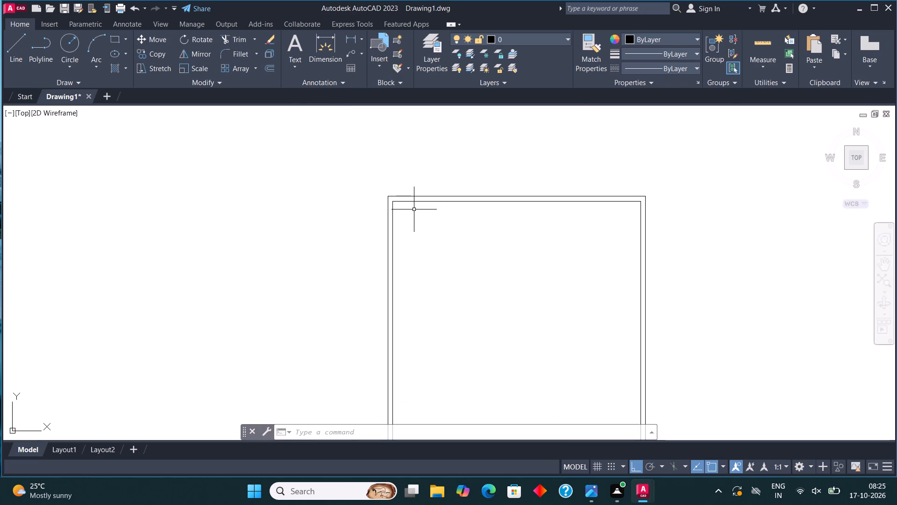
{"action": "left_click", "coordinate": [16, 47]}
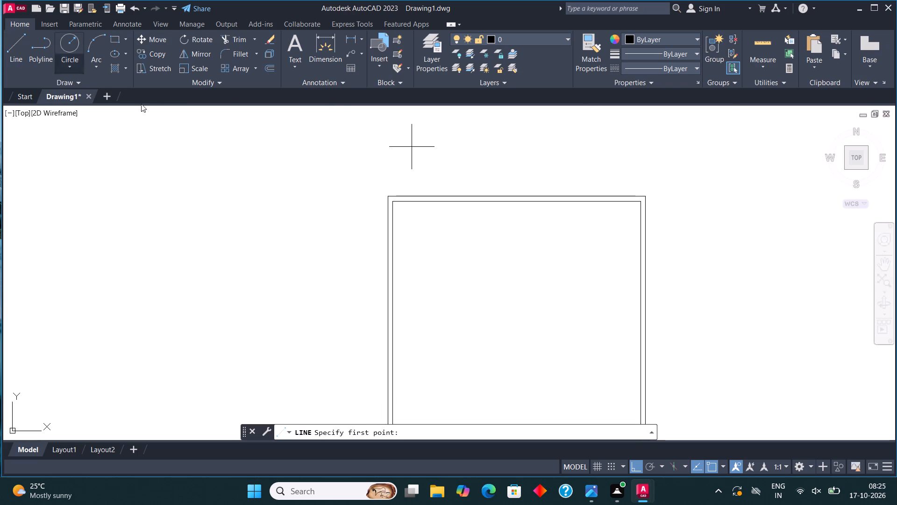
{"action": "scroll", "coordinate": [394, 212], "scroll_direction": "up", "scroll_amount": 2}
{"action": "left_click", "coordinate": [387, 188]}
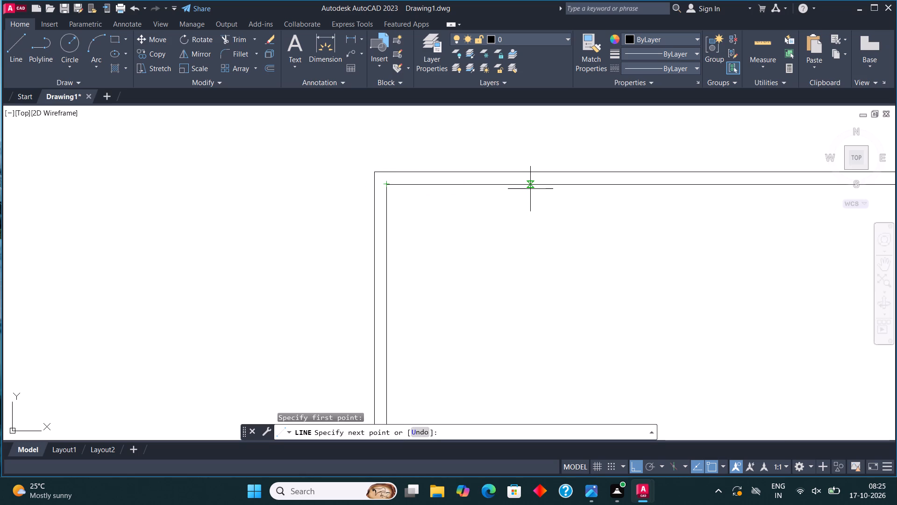
{"action": "type", "text": "16'"}
{"action": "key", "text": "Return"}
{"action": "scroll", "coordinate": [569, 207], "scroll_direction": "down", "scroll_amount": 1}
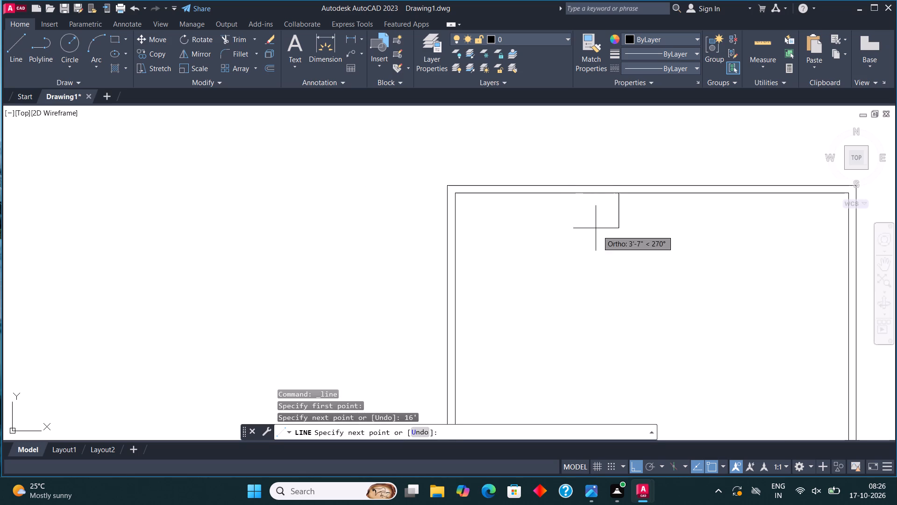
{"action": "type", "text": "14'"}
{"action": "key", "text": "Return"}
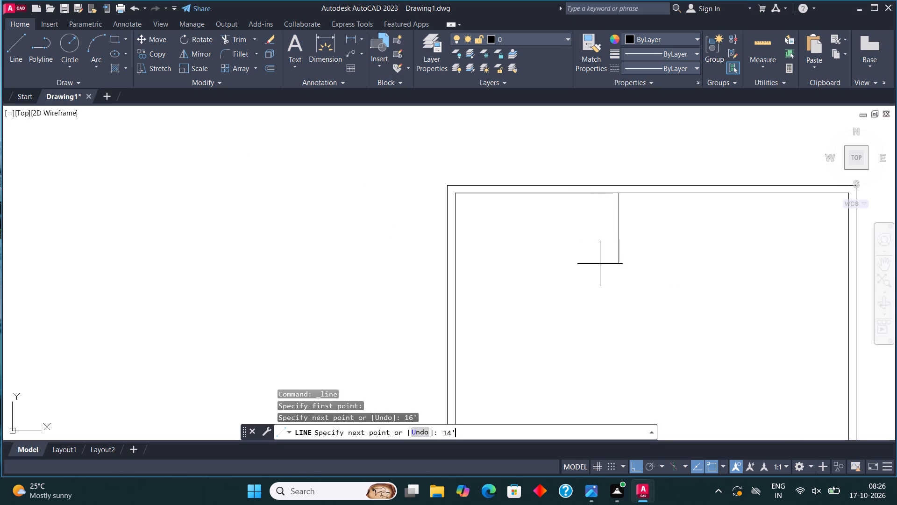
{"action": "type", "text": "16'"}
{"action": "key", "text": "Return"}
{"action": "key", "text": "Escape"}
Offset the 16' by 14' room's right and lower lines 4.5" outward to form partition walls.
{"action": "middle_click_drag", "start_coordinate": [529, 318], "coordinate": [495, 303]}
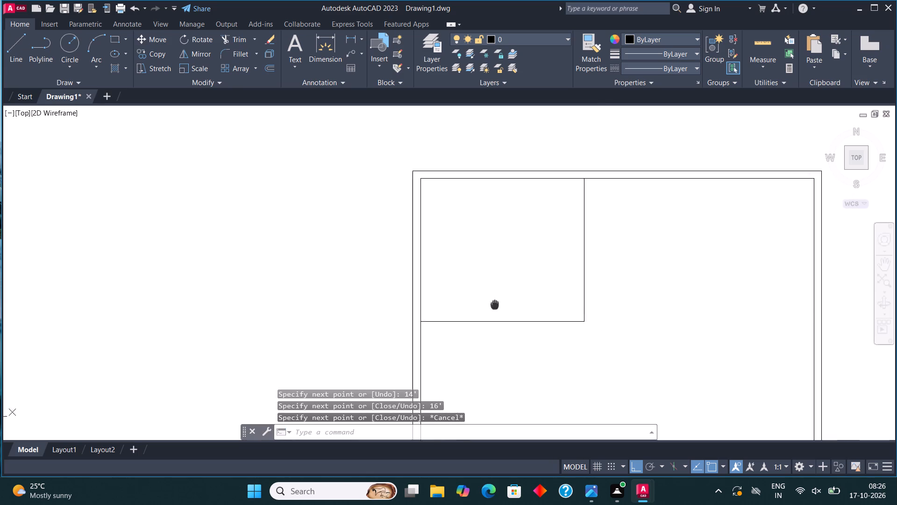
{"action": "middle_click_drag", "start_coordinate": [495, 303], "coordinate": [383, 291]}
{"action": "left_click_drag", "start_coordinate": [498, 346], "coordinate": [495, 342]}
{"action": "left_click", "coordinate": [442, 269]}
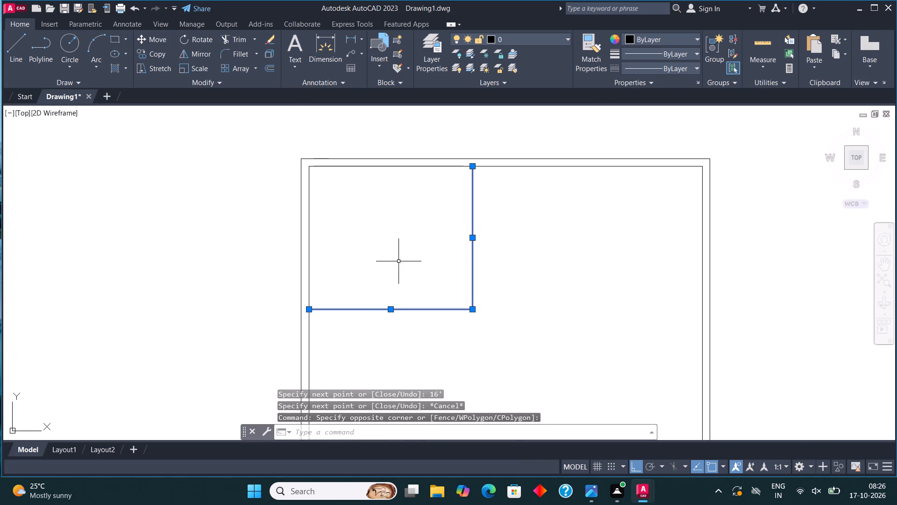
{"action": "left_click", "coordinate": [270, 66]}
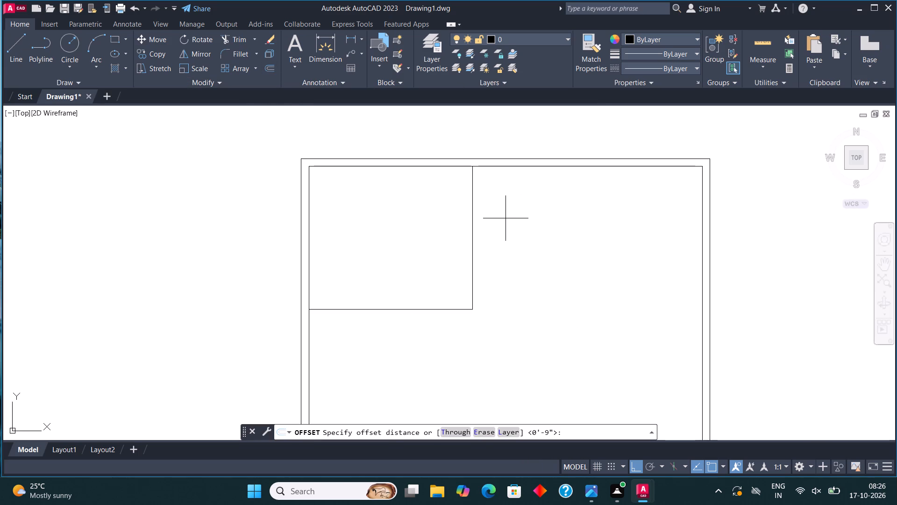
{"action": "left_click", "coordinate": [470, 234]}
{"action": "type", "text": "4.5\""}
{"action": "key", "text": "Return"}
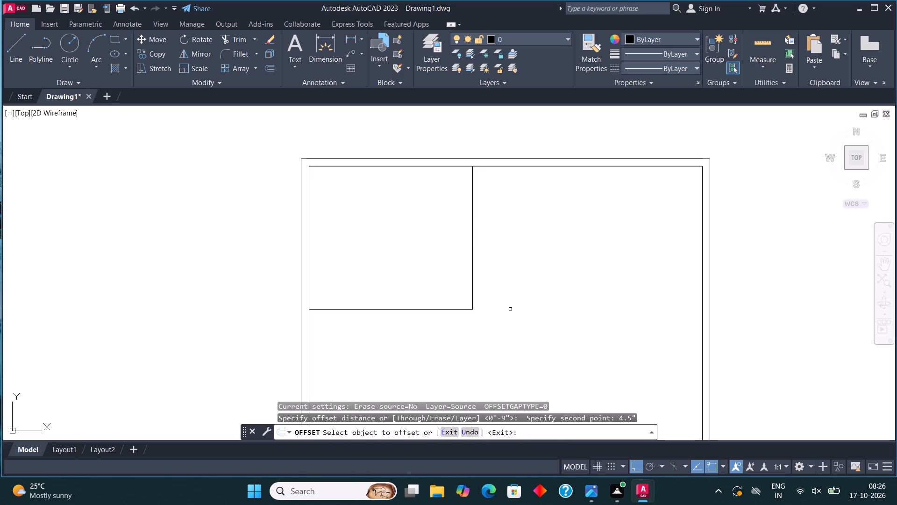
{"action": "left_click", "coordinate": [472, 261]}
{"action": "left_click", "coordinate": [547, 259]}
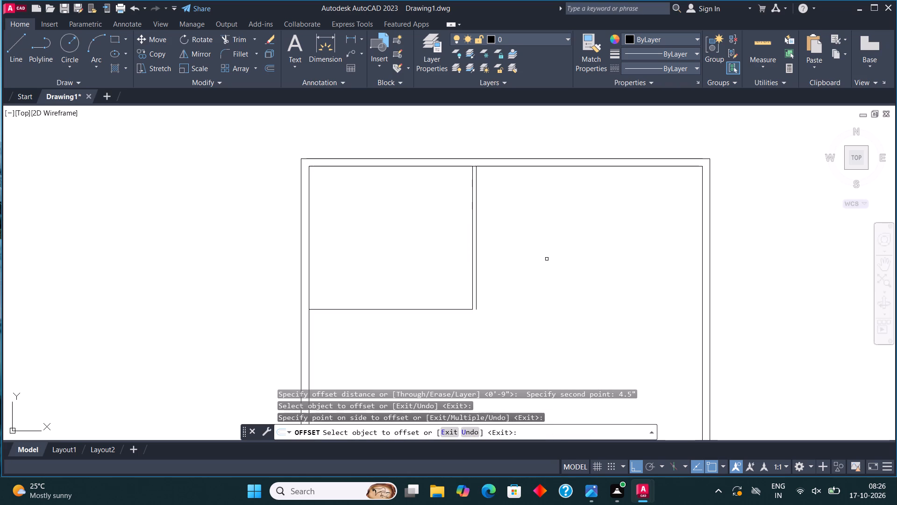
{"action": "left_click", "coordinate": [431, 310]}
{"action": "left_click", "coordinate": [433, 318]}
{"action": "key", "text": "Escape"}
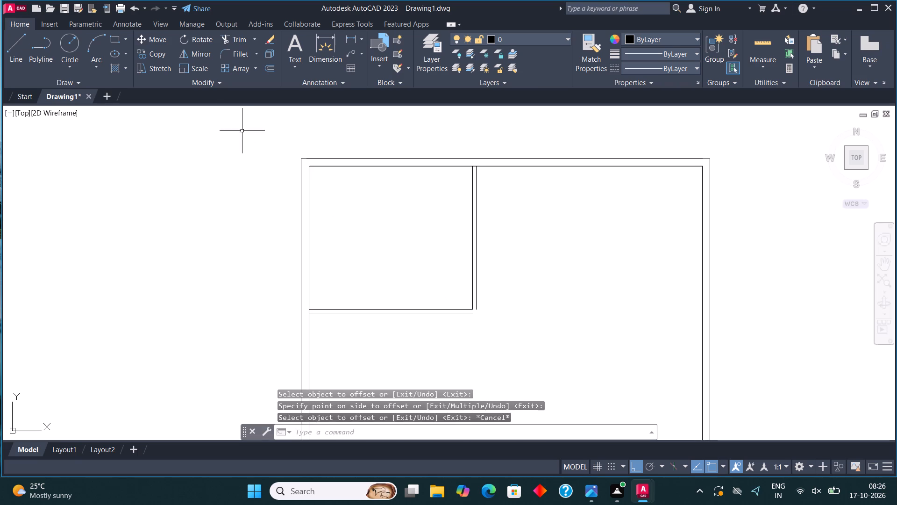
Fillet the two outer partition lines together at the room's lower-right corner.
{"action": "left_click", "coordinate": [241, 53]}
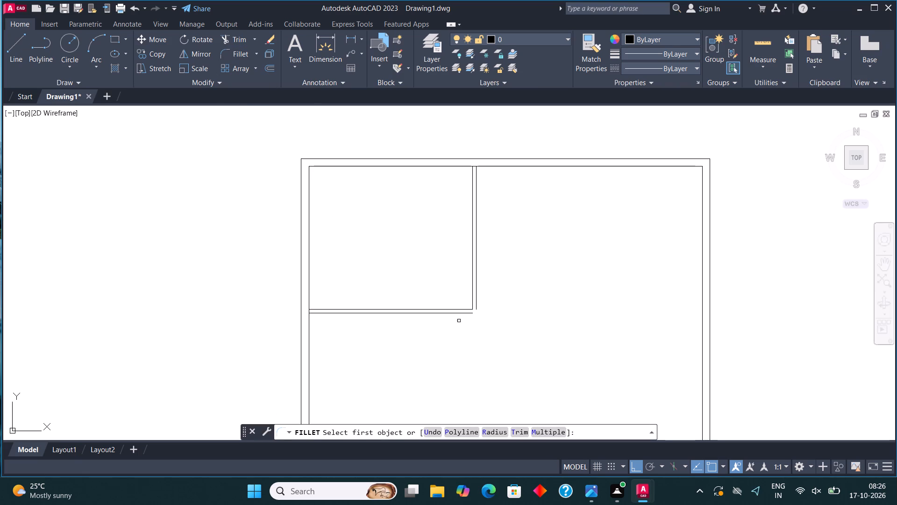
{"action": "left_click", "coordinate": [454, 314]}
{"action": "left_click", "coordinate": [475, 289]}
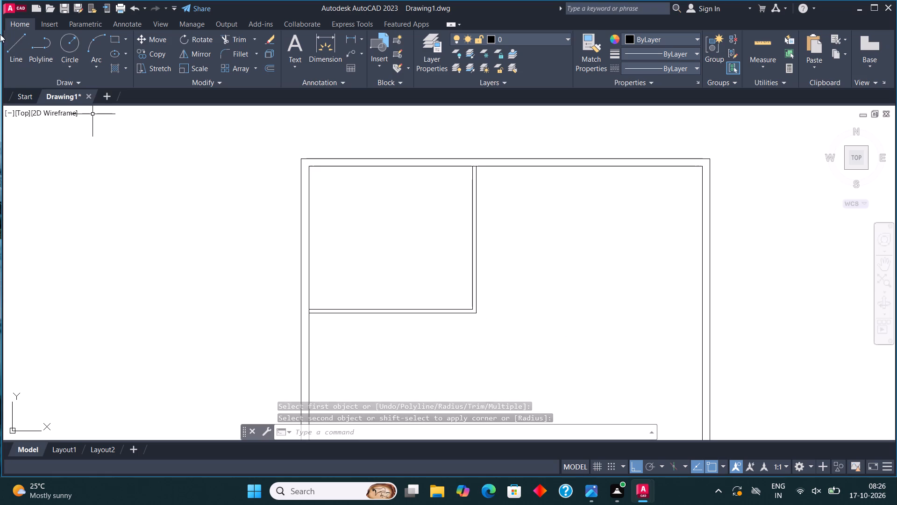
Draw a room against the large room's right partition with lines 6' right along the top wall, 7' down and back left to the partition.
{"action": "left_click", "coordinate": [17, 41]}
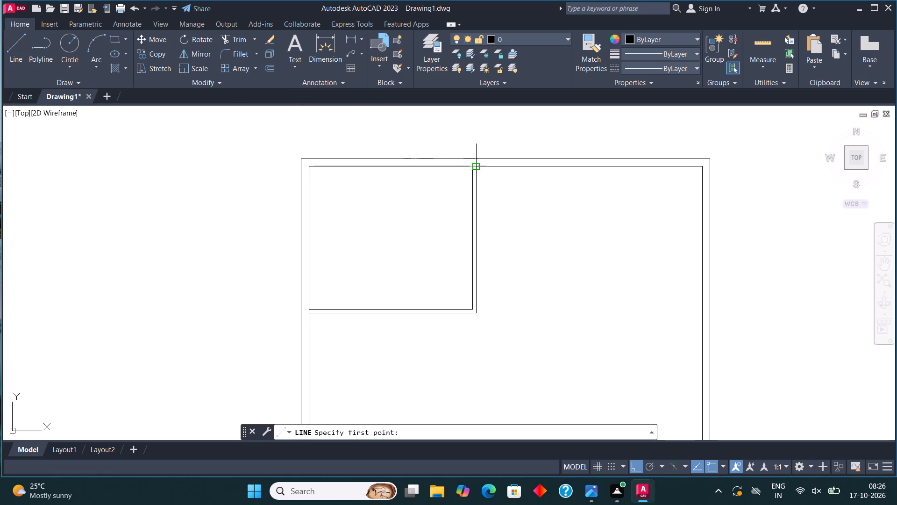
{"action": "left_click", "coordinate": [478, 167]}
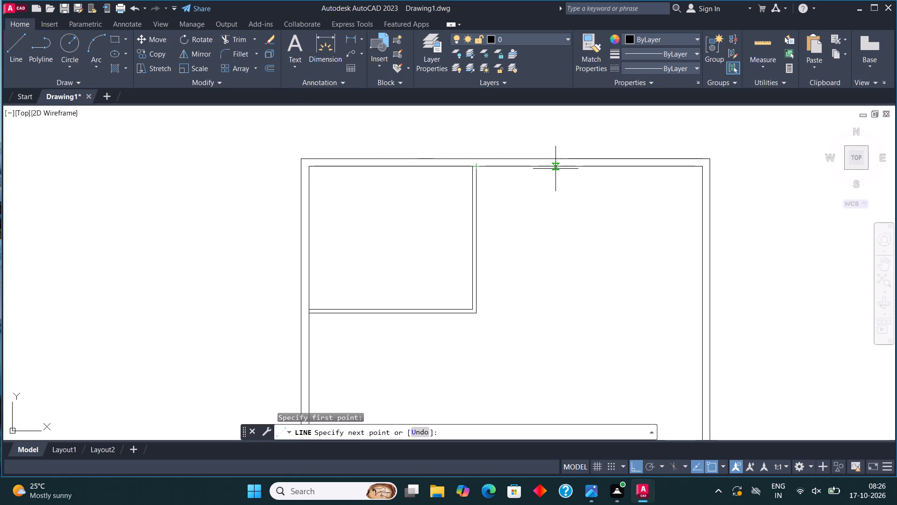
{"action": "type", "text": "6'"}
{"action": "key", "text": "Return"}
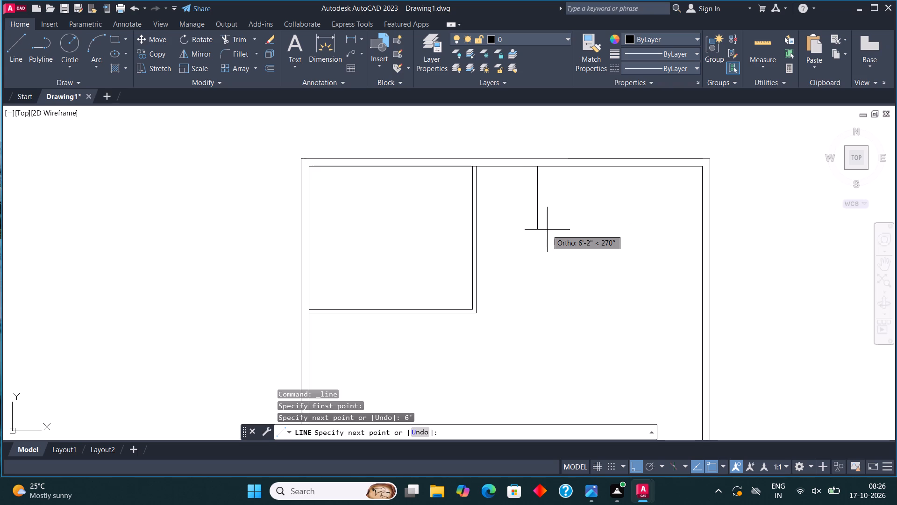
{"action": "type", "text": "7'"}
{"action": "key", "text": "Return"}
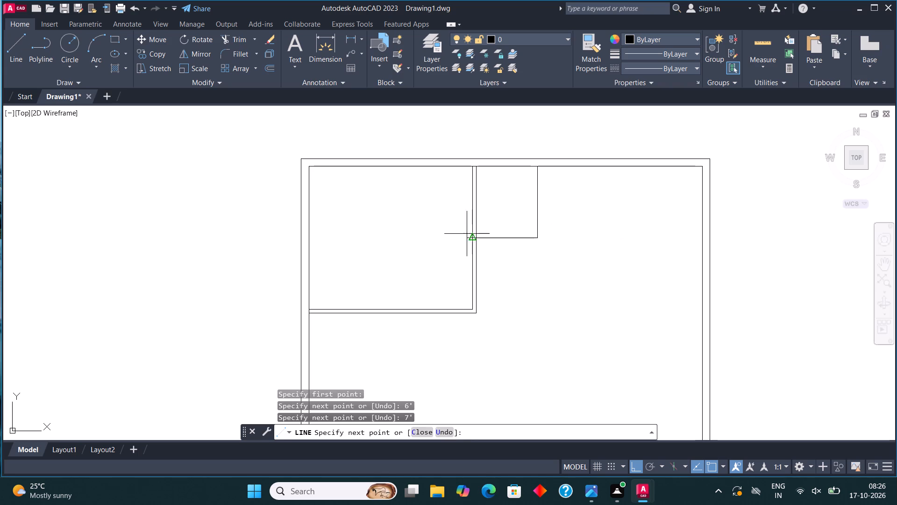
{"action": "left_click", "coordinate": [475, 239]}
{"action": "key", "text": "Escape"}
Offset the 6' by 7' room's right and lower lines 4.5" outward to form partition walls.
{"action": "middle_click_drag", "start_coordinate": [538, 231], "coordinate": [509, 231]}
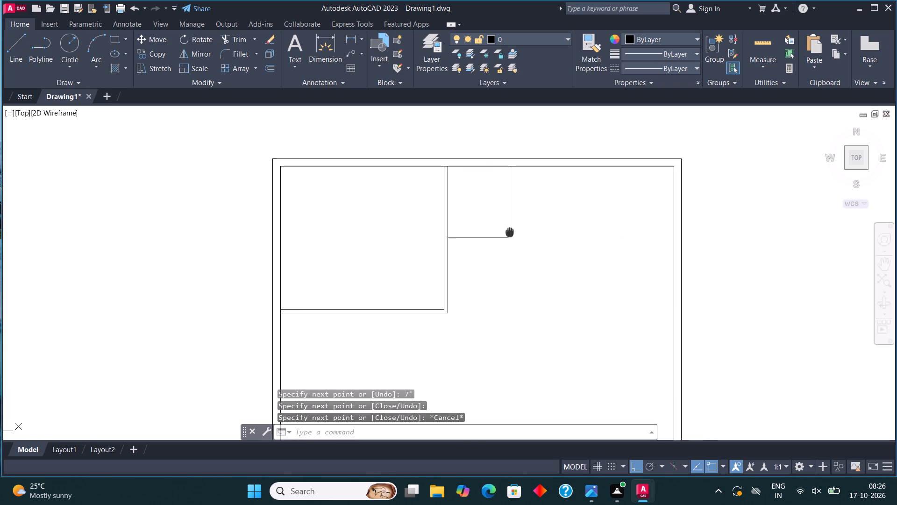
{"action": "middle_click_drag", "start_coordinate": [509, 231], "coordinate": [508, 231]}
{"action": "scroll", "coordinate": [508, 231], "scroll_direction": "up", "scroll_amount": 1}
{"action": "left_click", "coordinate": [514, 252]}
{"action": "left_click", "coordinate": [487, 216]}
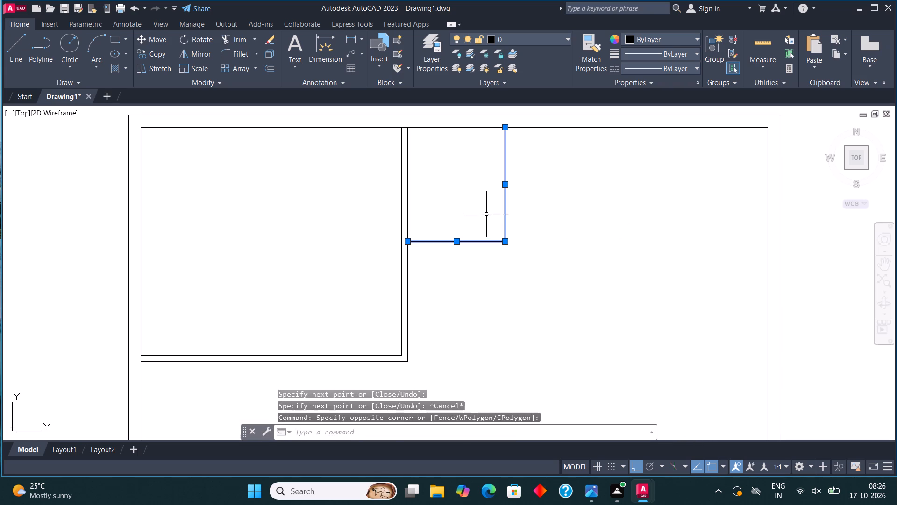
{"action": "left_click", "coordinate": [269, 67]}
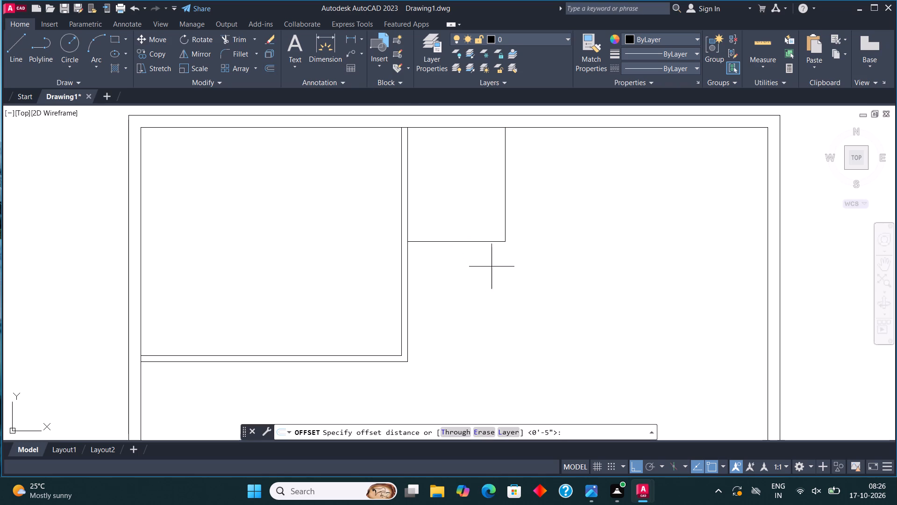
{"action": "left_click", "coordinate": [504, 200]}
{"action": "type", "text": "4.5\""}
{"action": "key", "text": "Return"}
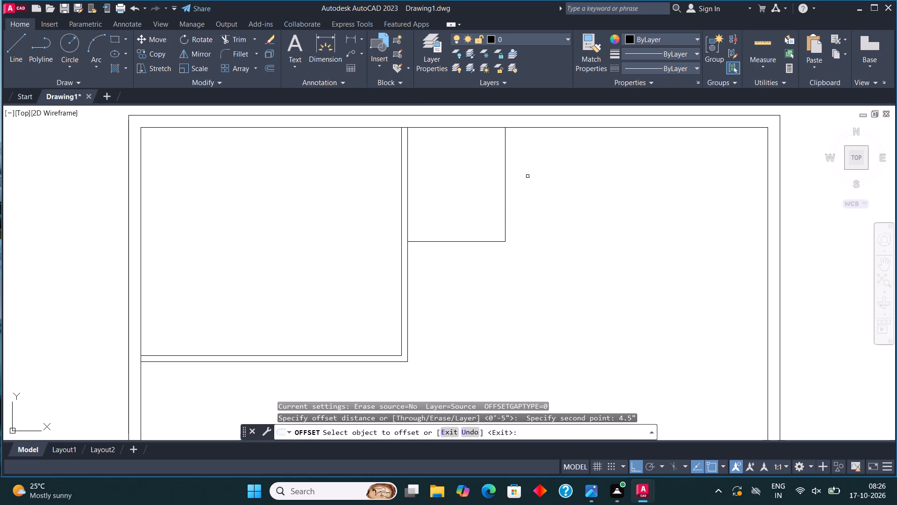
{"action": "left_click", "coordinate": [506, 185]}
{"action": "left_click", "coordinate": [527, 186]}
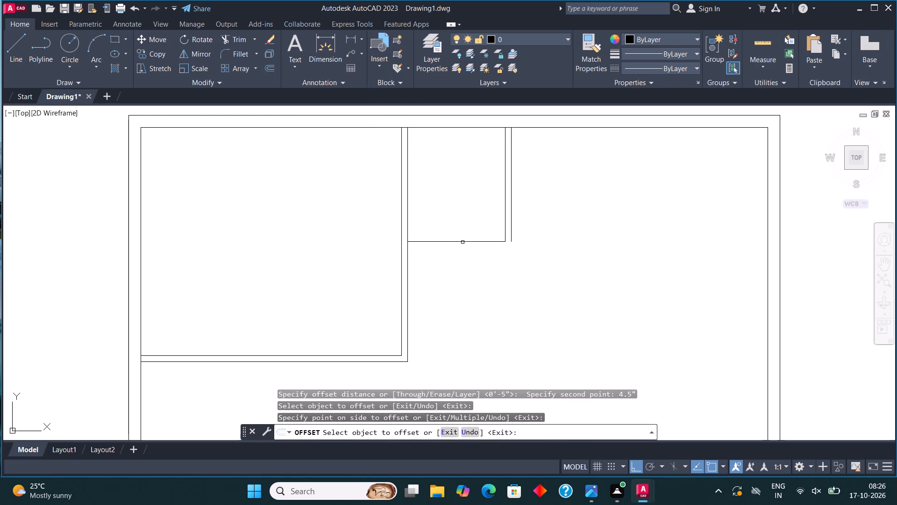
{"action": "left_click", "coordinate": [463, 242]}
{"action": "left_click", "coordinate": [460, 268]}
Fillet the two outer partition lines together at the 6' by 7' room's lower-right corner.
{"action": "left_click", "coordinate": [238, 53]}
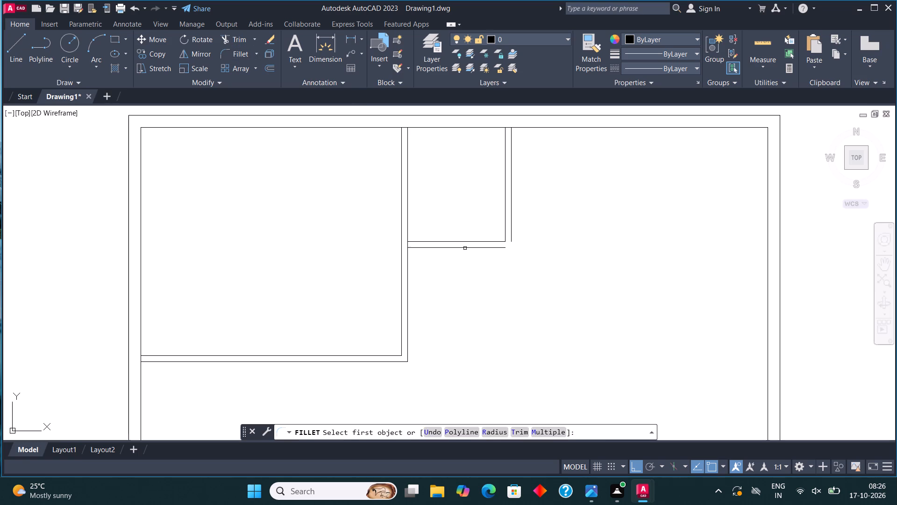
{"action": "left_click", "coordinate": [465, 248]}
{"action": "left_click", "coordinate": [512, 212]}
Draw a 6'6" line straight down from the outer lower-right corner of the 6' by 7' room's partitions.
{"action": "middle_click_drag", "start_coordinate": [509, 201], "coordinate": [468, 197]}
{"action": "left_click", "coordinate": [13, 44]}
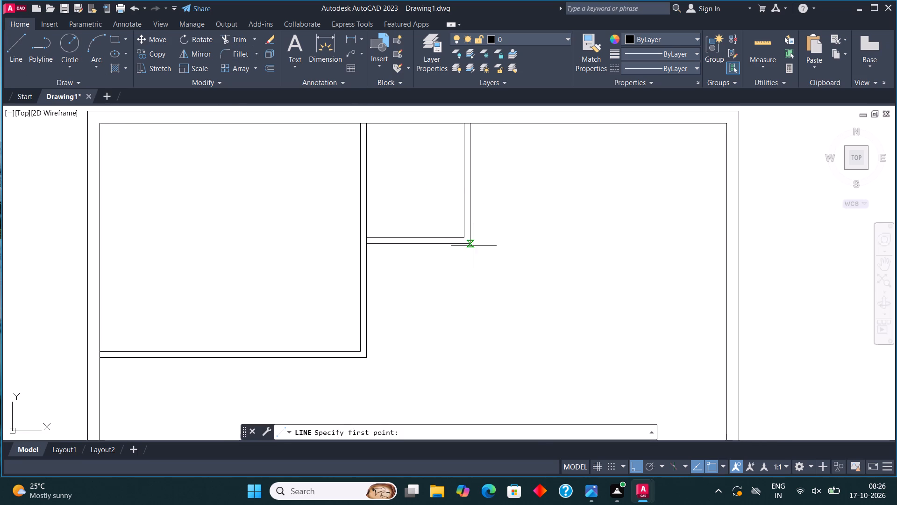
{"action": "left_click", "coordinate": [471, 243]}
{"action": "type", "text": "6'"}
{"action": "key", "text": "6"}
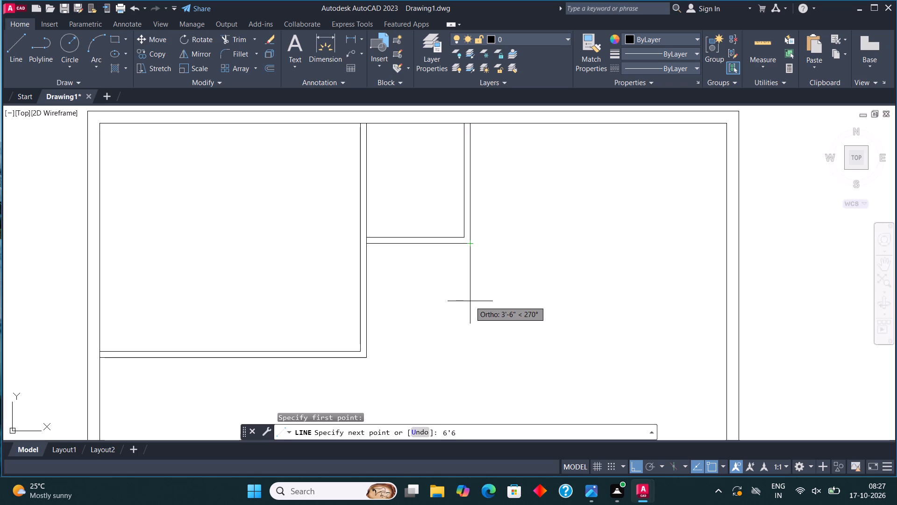
{"action": "key", "text": "shift+quotedbl"}
{"action": "key", "text": "Return"}
{"action": "key", "text": "Escape"}
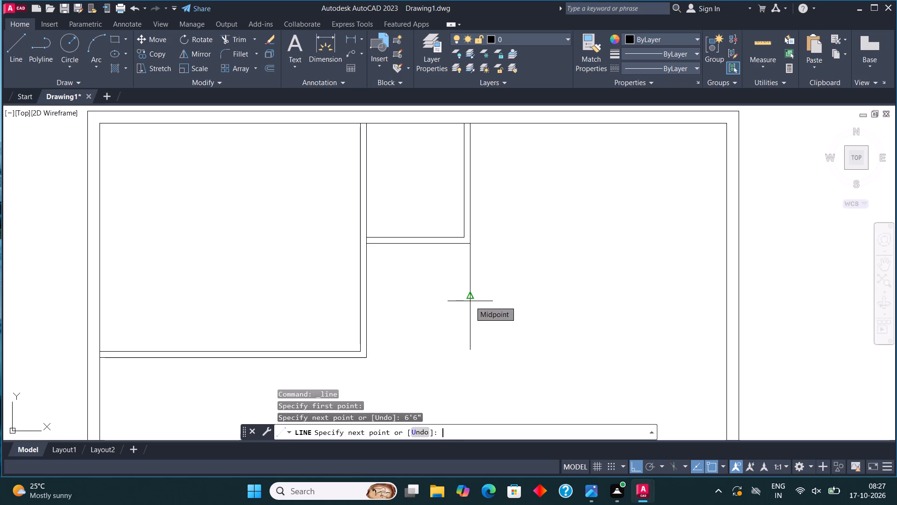
Offset the 6'6" vertical line 4.5" to the left to form a partition wall.
{"action": "middle_click_drag", "start_coordinate": [470, 301], "coordinate": [491, 240]}
{"action": "middle_click_drag", "start_coordinate": [490, 305], "coordinate": [489, 261]}
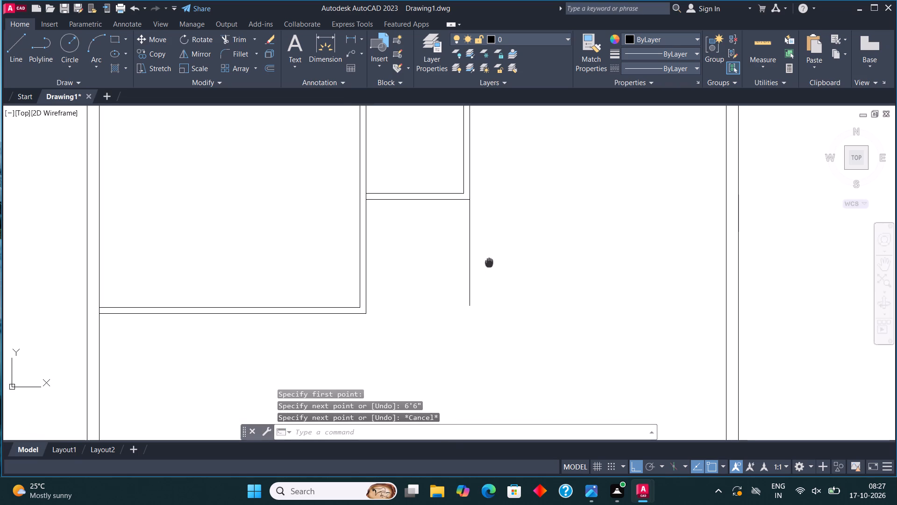
{"action": "left_click", "coordinate": [488, 256]}
{"action": "left_click", "coordinate": [467, 245]}
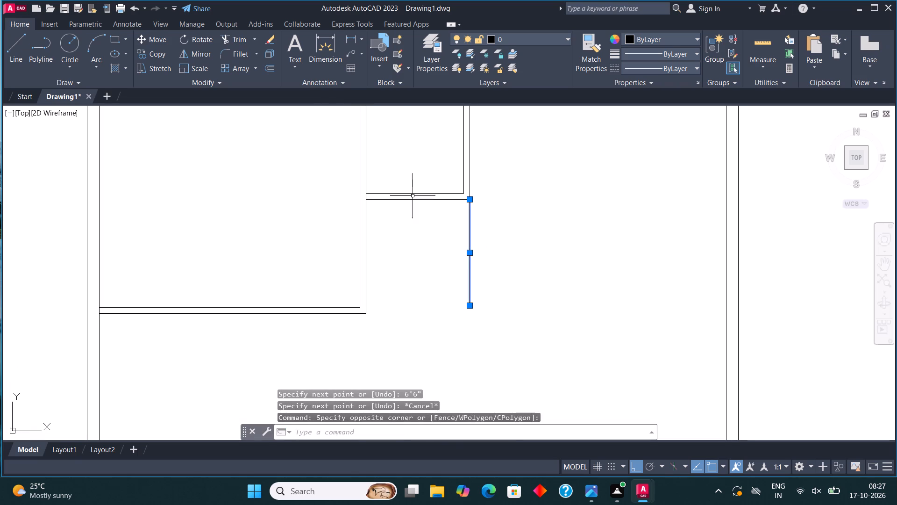
{"action": "left_click", "coordinate": [270, 70]}
{"action": "left_click", "coordinate": [470, 265]}
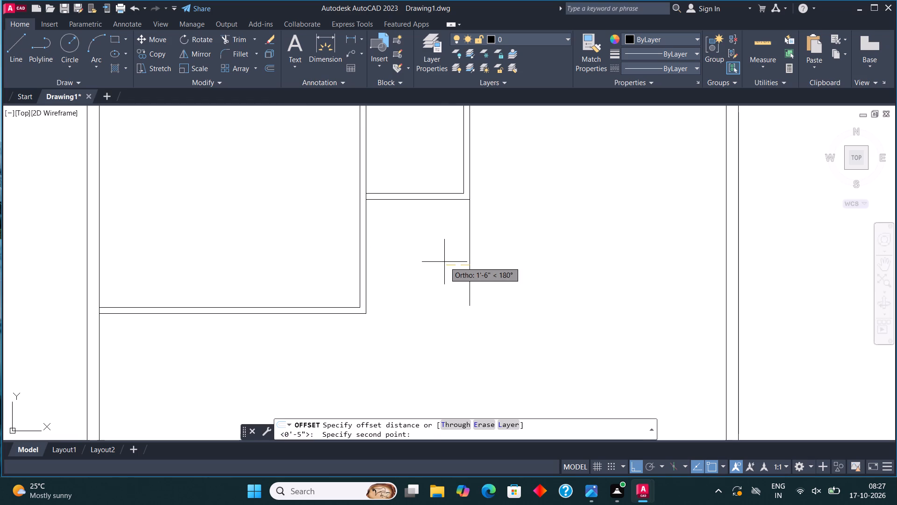
{"action": "type", "text": "4.5\""}
{"action": "key", "text": "Return"}
{"action": "left_click", "coordinate": [435, 251]}
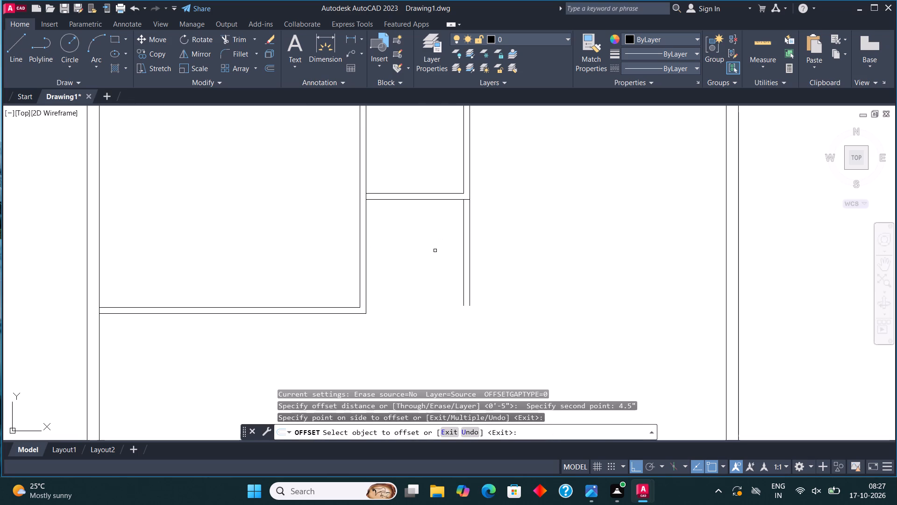
{"action": "key", "text": "Escape"}
Fillet the large room's outer and inner bottom partition lines to the matching new vertical lines, closing the lower small room's corner.
{"action": "left_click", "coordinate": [238, 50]}
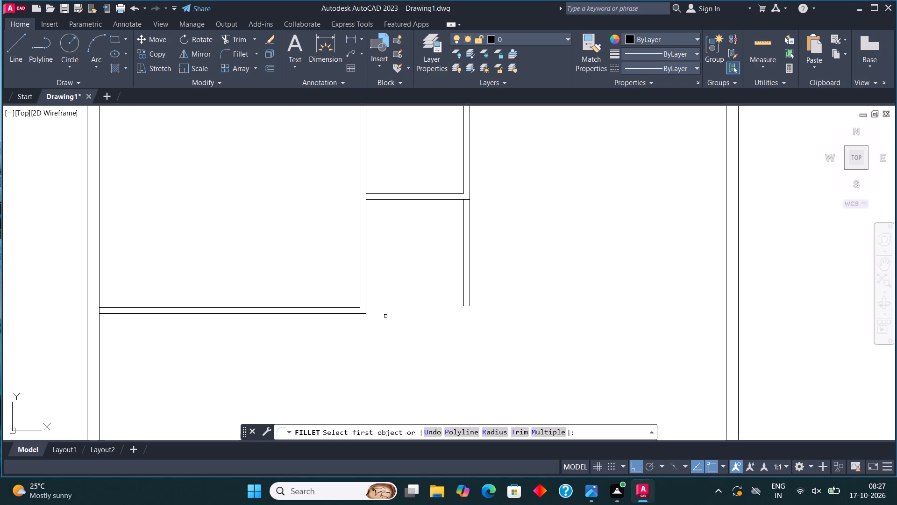
{"action": "left_click", "coordinate": [346, 314]}
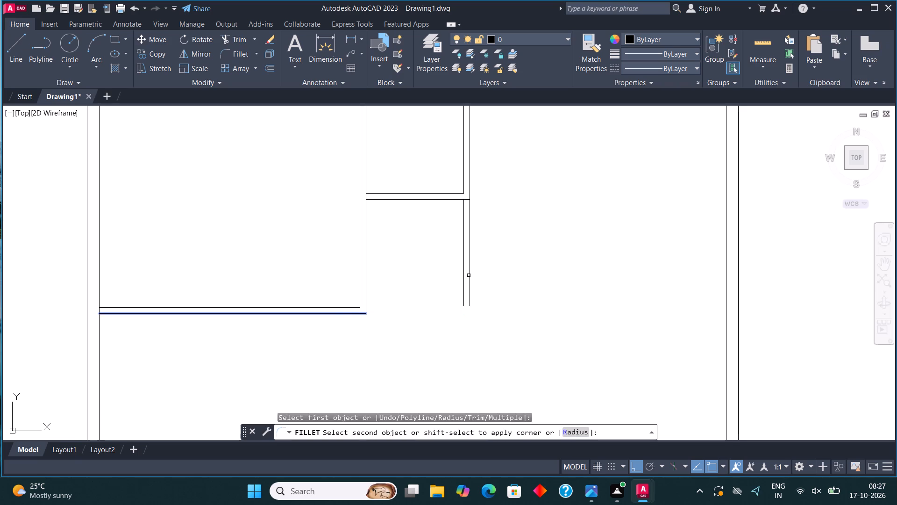
{"action": "left_click", "coordinate": [470, 275]}
{"action": "left_click", "coordinate": [241, 52]}
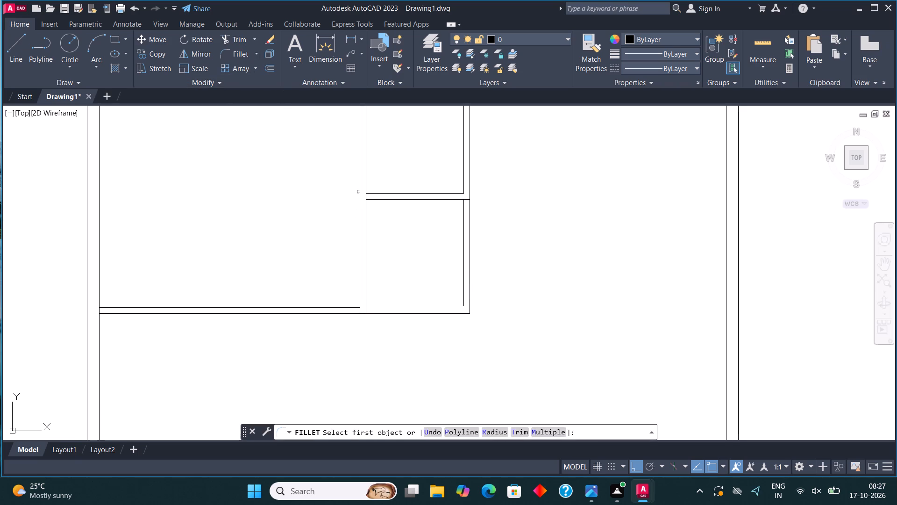
{"action": "left_click", "coordinate": [463, 282]}
{"action": "left_click", "coordinate": [339, 307]}
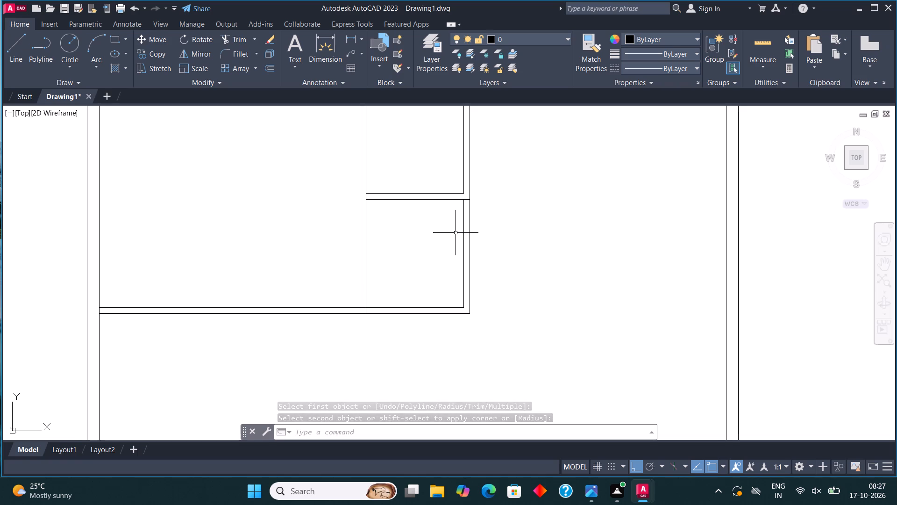
Trim the leftover line segments crossing the partitions below the large room's right wall and at both ends of the small rooms' dividing wall.
{"action": "left_click", "coordinate": [241, 36]}
{"action": "scroll", "coordinate": [368, 317], "scroll_direction": "up", "scroll_amount": 2}
{"action": "left_click", "coordinate": [363, 301]}
{"action": "double_click", "coordinate": [356, 301]}
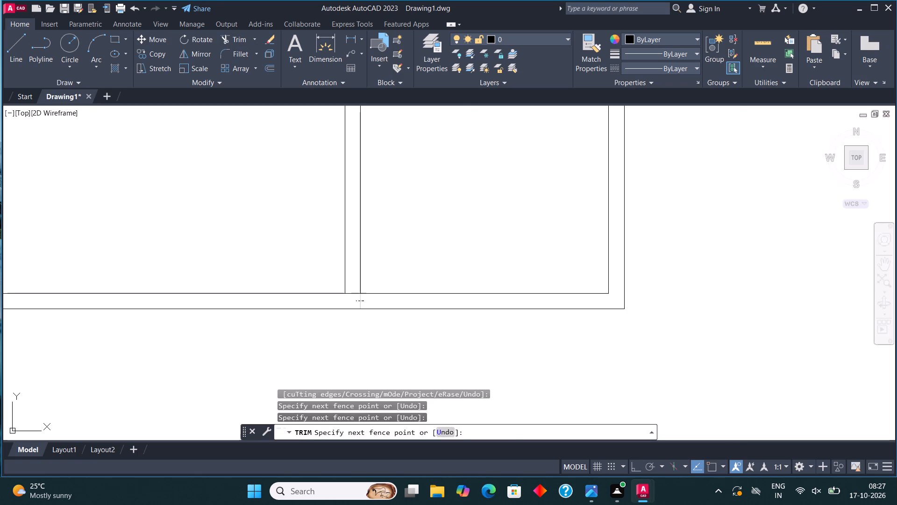
{"action": "left_click", "coordinate": [354, 282]}
{"action": "left_click", "coordinate": [352, 302]}
{"action": "scroll", "coordinate": [438, 266], "scroll_direction": "down", "scroll_amount": 3}
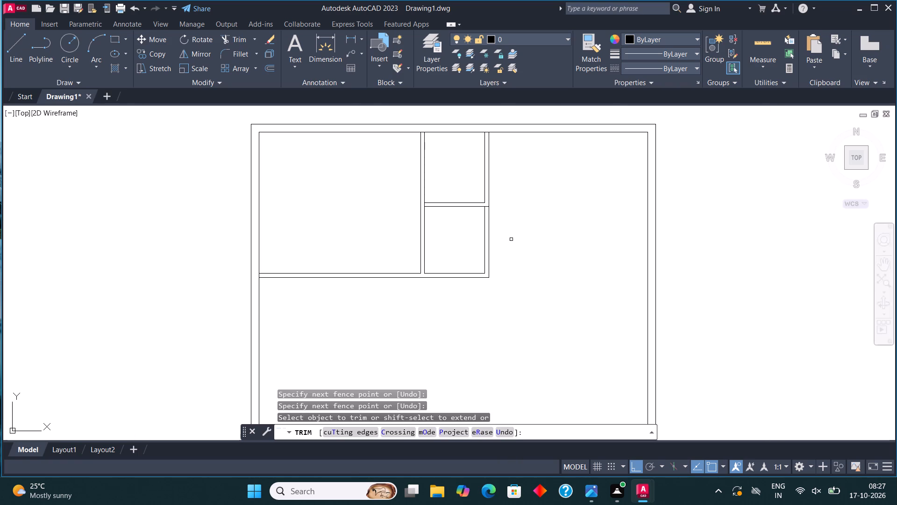
{"action": "scroll", "coordinate": [494, 217], "scroll_direction": "up", "scroll_amount": 2}
{"action": "left_click", "coordinate": [470, 184]}
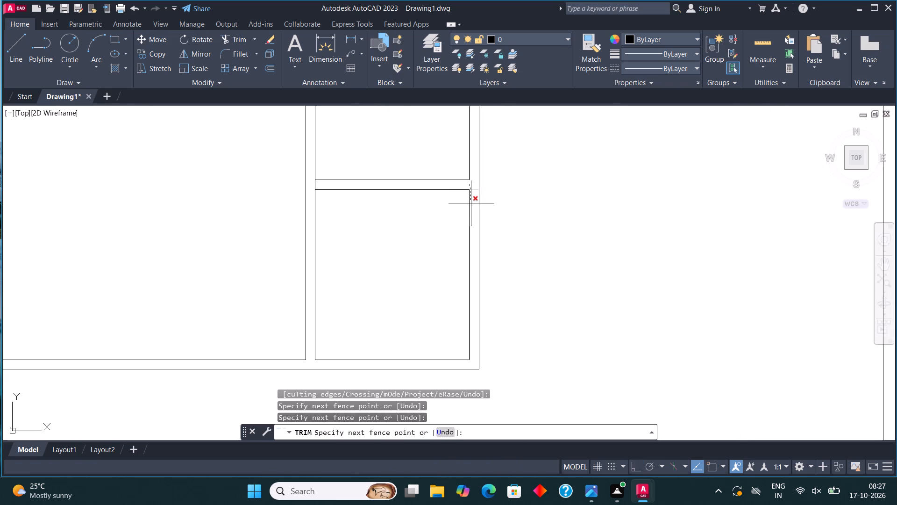
{"action": "left_click", "coordinate": [471, 203]}
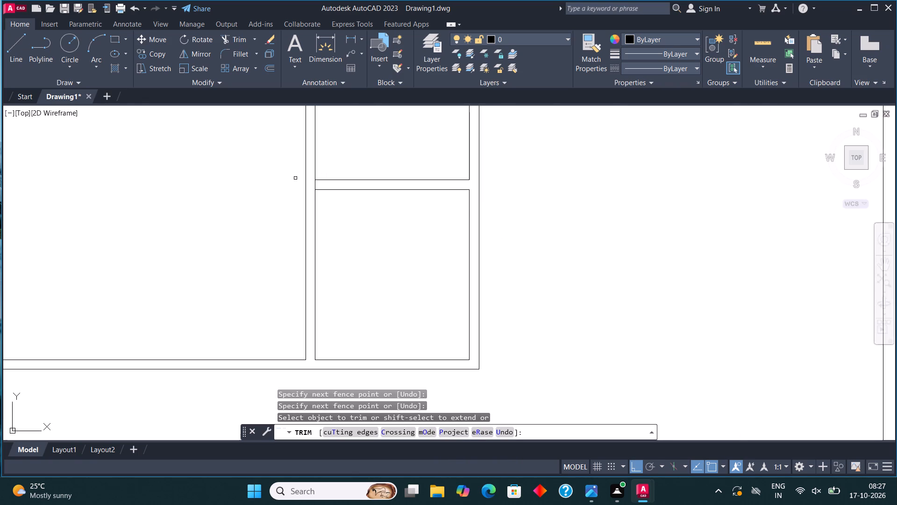
{"action": "left_click", "coordinate": [316, 184]}
{"action": "scroll", "coordinate": [435, 190], "scroll_direction": "down", "scroll_amount": 3}
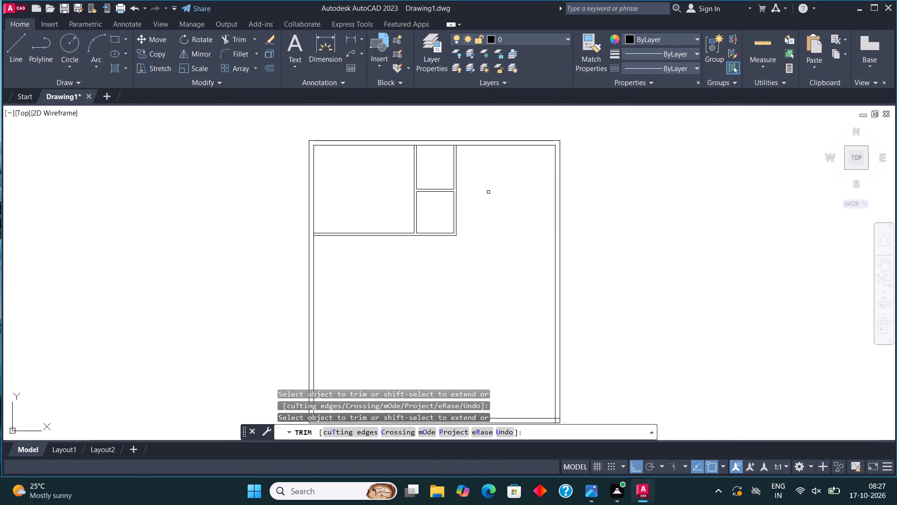
{"action": "key", "text": "Escape"}
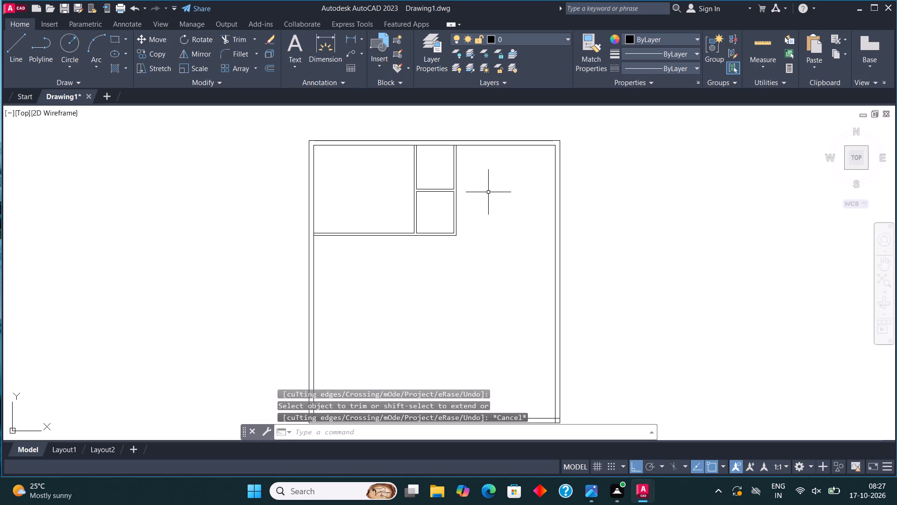
Draw a room right of the upper small room with lines 6' right along the top wall, 6' down and back left to the partition.
{"action": "left_click", "coordinate": [13, 48]}
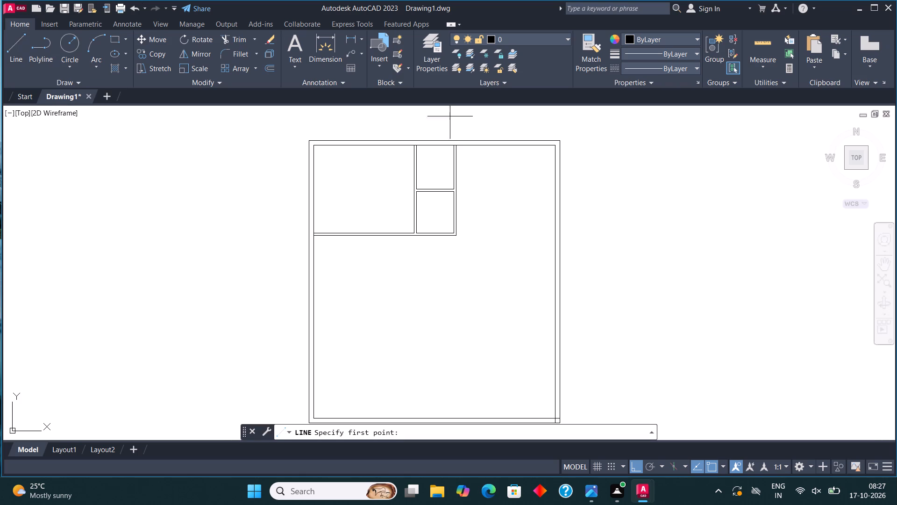
{"action": "scroll", "coordinate": [446, 136], "scroll_direction": "up", "scroll_amount": 2}
{"action": "left_click", "coordinate": [467, 160]}
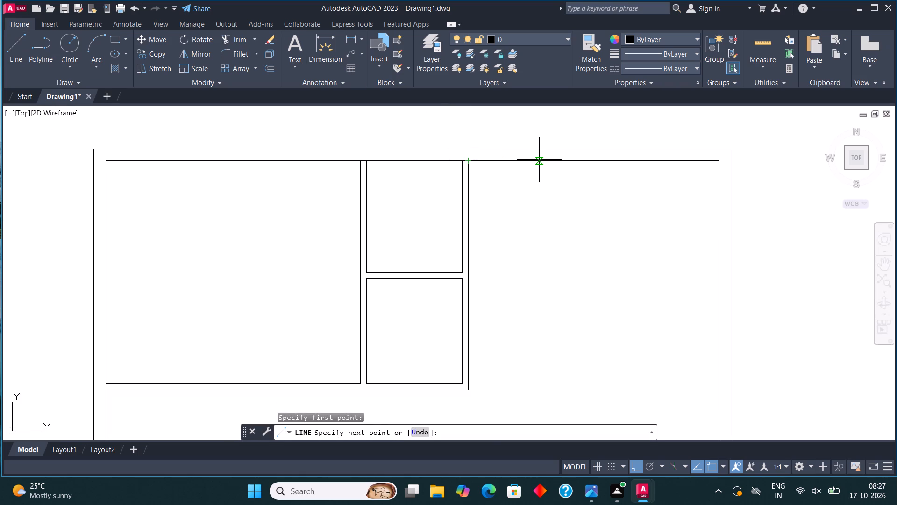
{"action": "type", "text": "6'"}
{"action": "key", "text": "Return"}
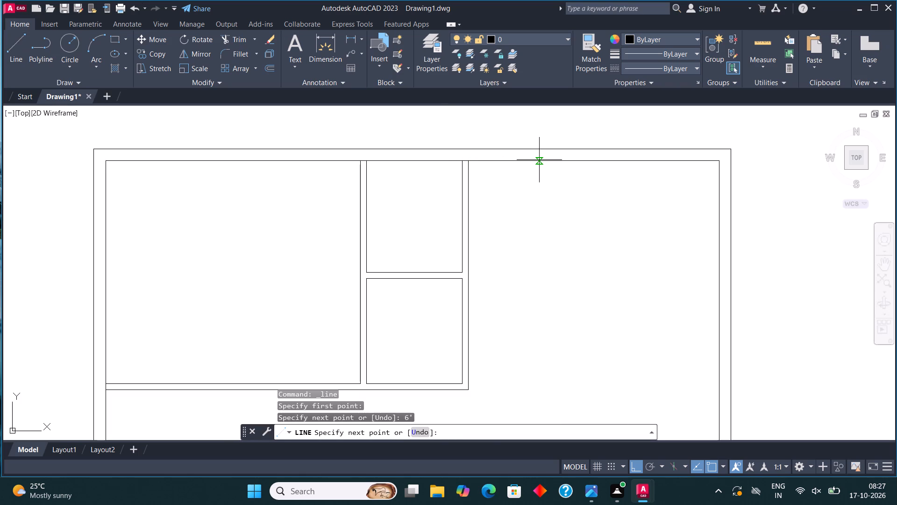
{"action": "type", "text": "6'"}
{"action": "key", "text": "Return"}
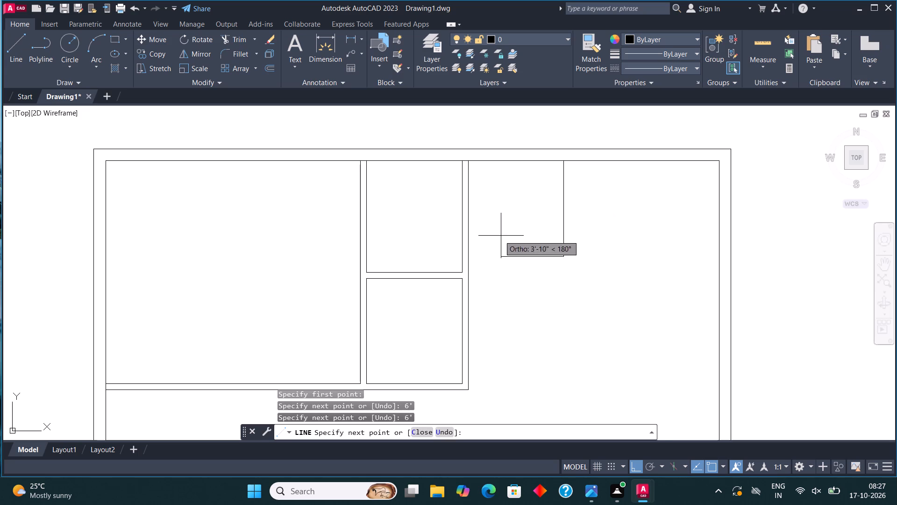
{"action": "left_click", "coordinate": [470, 255]}
{"action": "key", "text": "Escape"}
Offset the new 6' room's right line 4.5" to the right and its bottom line 4.5" downward to form partitions.
{"action": "middle_click_drag", "start_coordinate": [584, 227], "coordinate": [548, 234]}
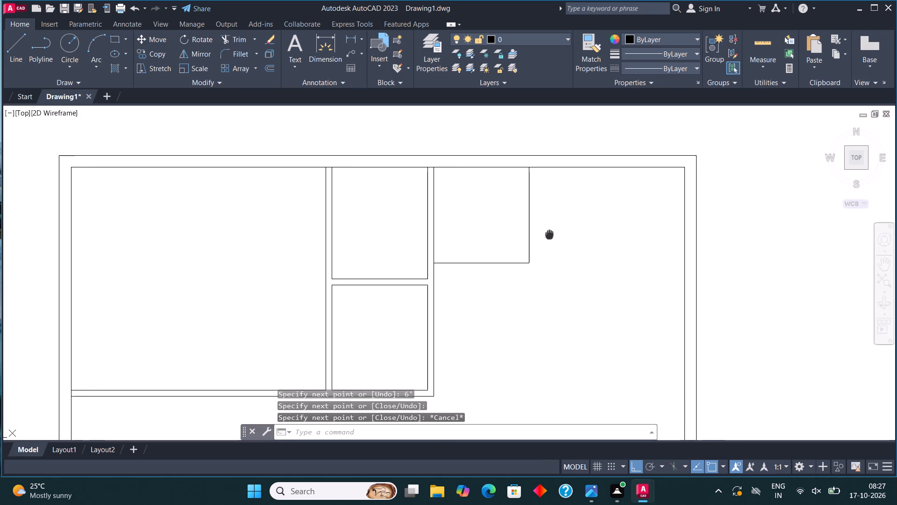
{"action": "middle_click_drag", "start_coordinate": [548, 234], "coordinate": [542, 235]}
{"action": "left_click_drag", "start_coordinate": [541, 291], "coordinate": [538, 283]}
{"action": "left_click", "coordinate": [491, 210]}
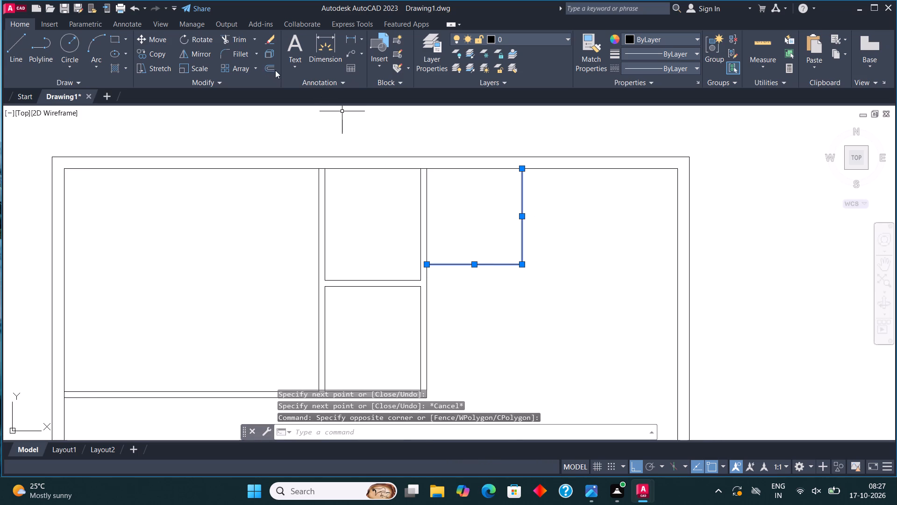
{"action": "left_click", "coordinate": [275, 70]}
{"action": "left_click", "coordinate": [520, 225]}
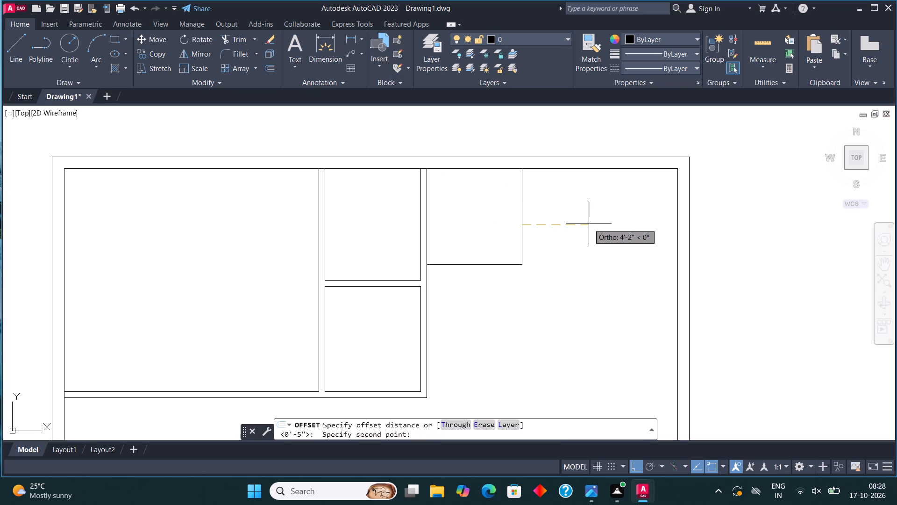
{"action": "type", "text": "4.5\""}
{"action": "key", "text": "Return"}
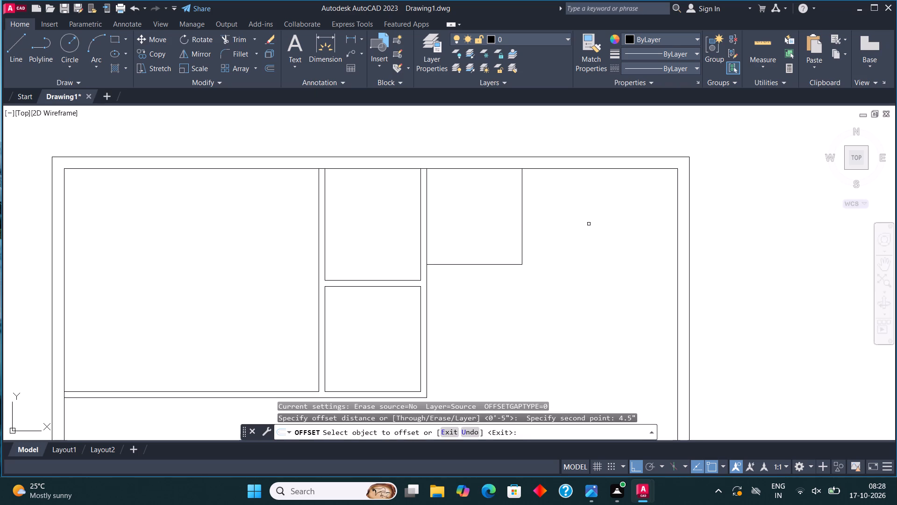
{"action": "left_click", "coordinate": [520, 208]}
{"action": "left_click", "coordinate": [580, 216]}
{"action": "left_click", "coordinate": [498, 266]}
{"action": "left_click", "coordinate": [494, 285]}
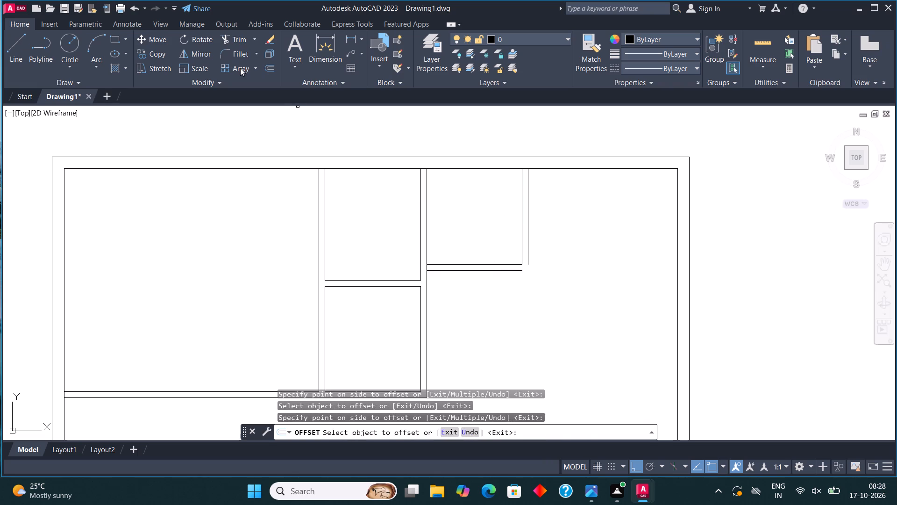
Fillet the two new offset lines together to close the outer corner of the 6' room's partitions.
{"action": "left_click", "coordinate": [238, 50]}
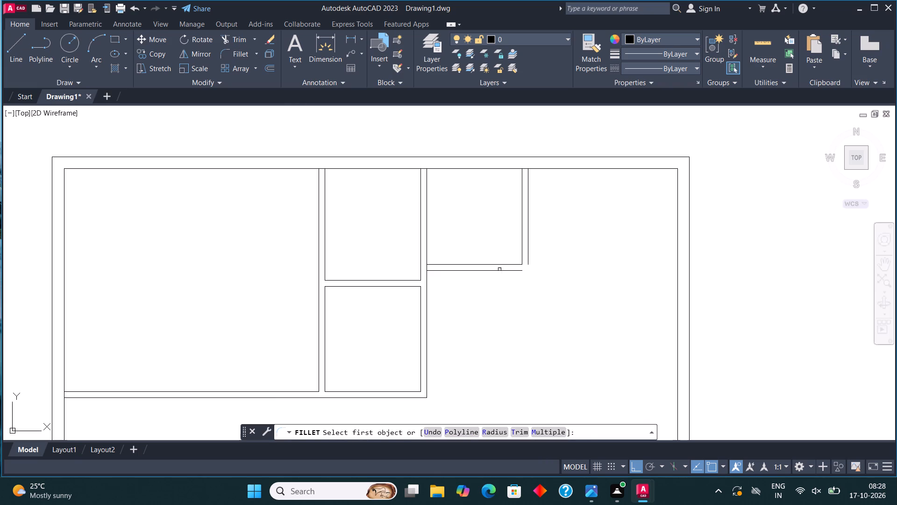
{"action": "left_click", "coordinate": [497, 273]}
{"action": "left_click", "coordinate": [503, 270]}
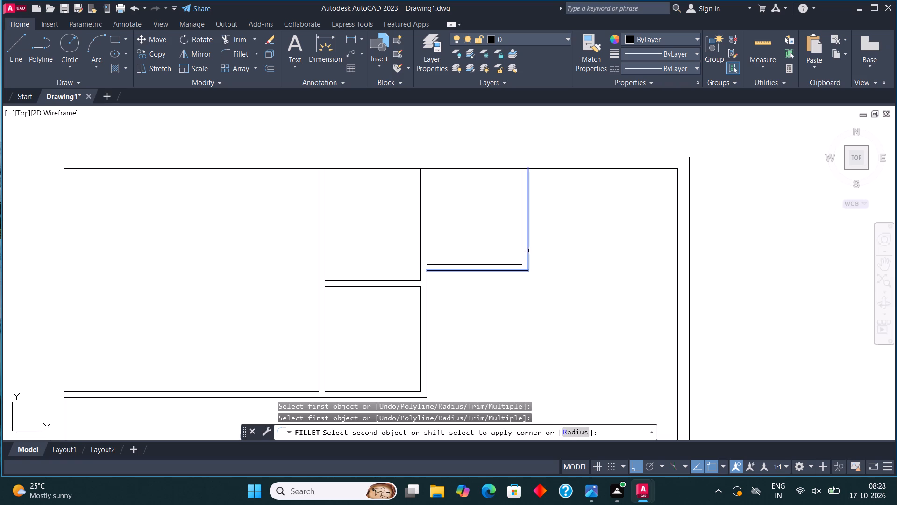
{"action": "left_click", "coordinate": [528, 245]}
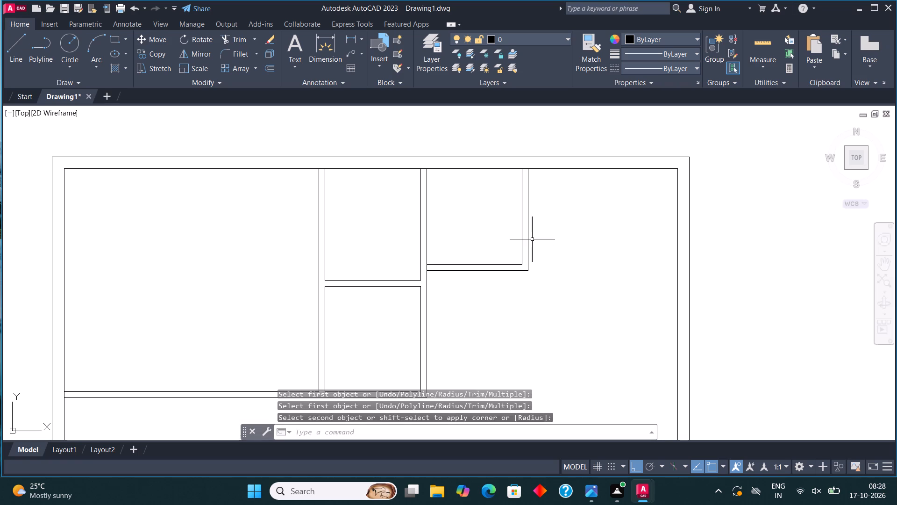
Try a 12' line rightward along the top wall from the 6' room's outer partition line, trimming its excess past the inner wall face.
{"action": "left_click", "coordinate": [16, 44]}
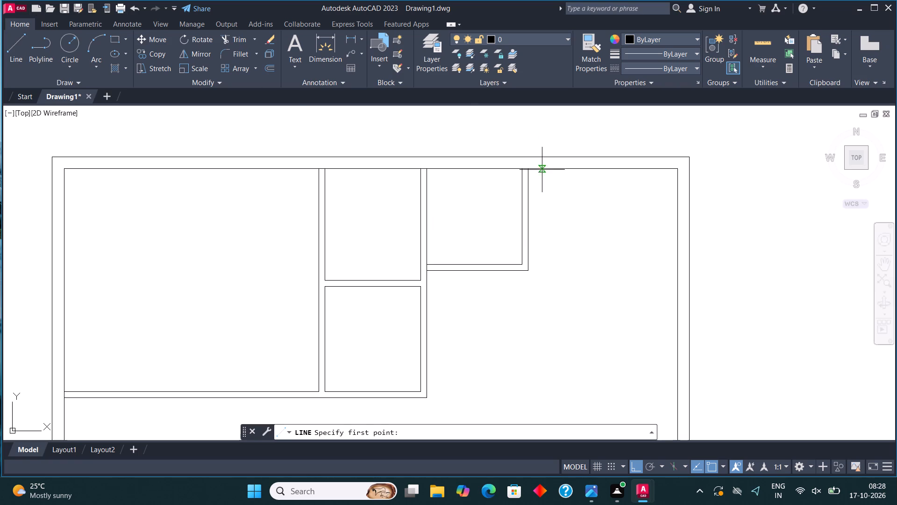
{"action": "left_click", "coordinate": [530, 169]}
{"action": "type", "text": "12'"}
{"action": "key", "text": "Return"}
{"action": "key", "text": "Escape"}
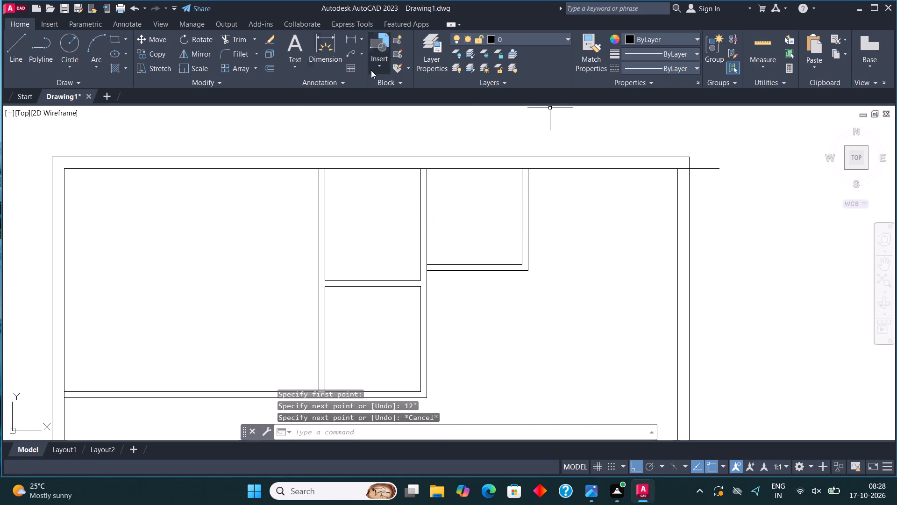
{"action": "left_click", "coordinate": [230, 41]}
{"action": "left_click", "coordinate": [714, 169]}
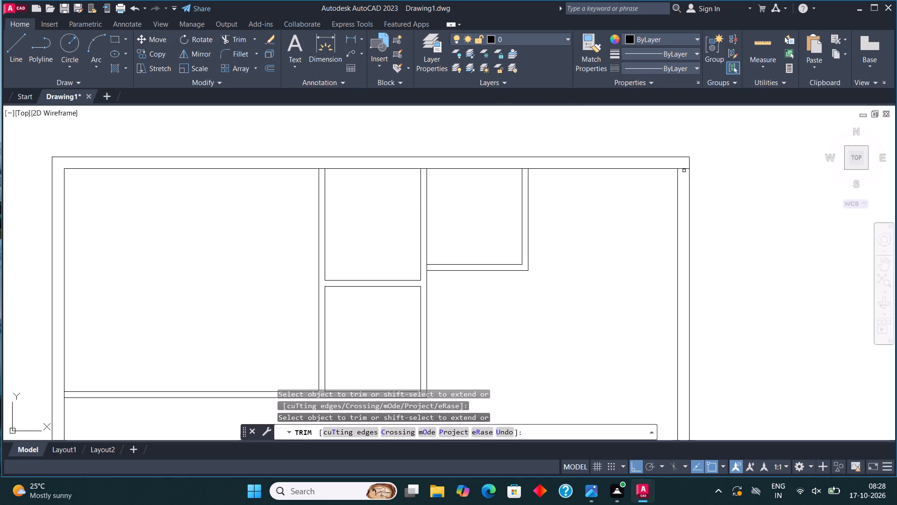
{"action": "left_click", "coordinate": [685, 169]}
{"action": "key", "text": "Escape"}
Draw the top-right room's boundary from the 6' room's outer partition line at the top wall: 14' down, then right to the outer wall's inner face.
{"action": "left_click", "coordinate": [16, 47]}
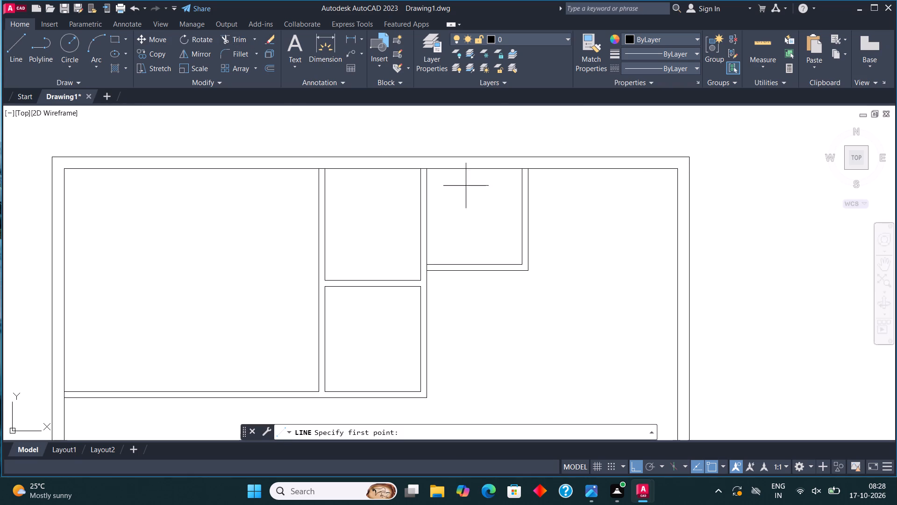
{"action": "left_click", "coordinate": [530, 169]}
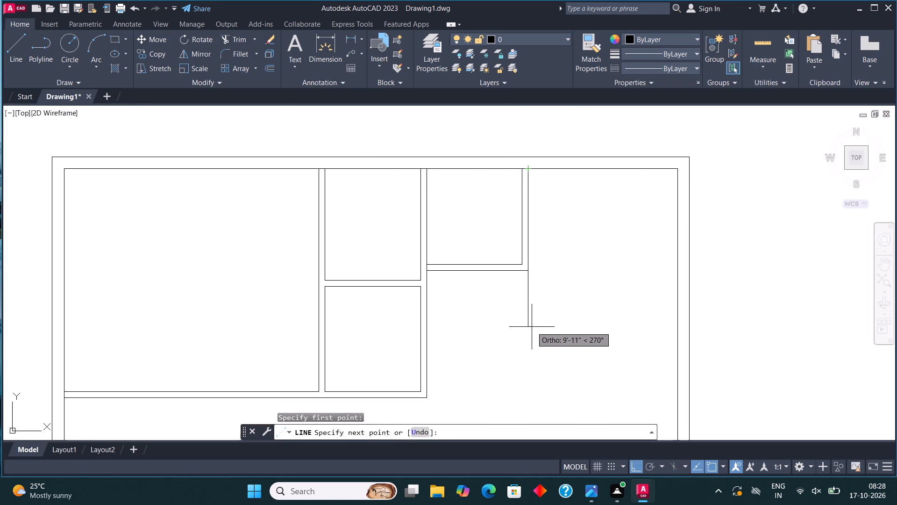
{"action": "type", "text": "14'"}
{"action": "key", "text": "Return"}
{"action": "scroll", "coordinate": [531, 324], "scroll_direction": "down", "scroll_amount": 3}
{"action": "scroll", "coordinate": [562, 344], "scroll_direction": "up", "scroll_amount": 3}
{"action": "left_click", "coordinate": [580, 333]}
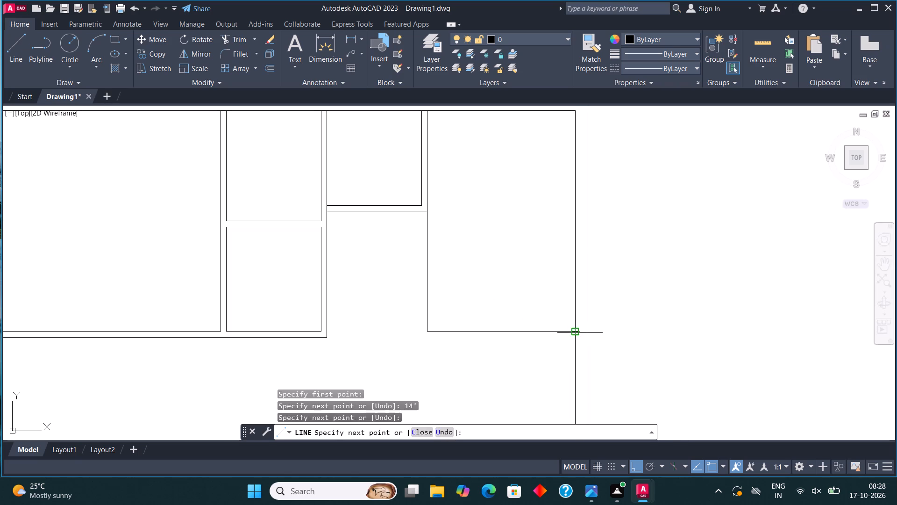
{"action": "key", "text": "Escape"}
Offset the top-right room's 14' vertical line 4.5" to the left and its bottom line 4.5" downward to form partitions.
{"action": "middle_click_drag", "start_coordinate": [574, 283], "coordinate": [600, 234]}
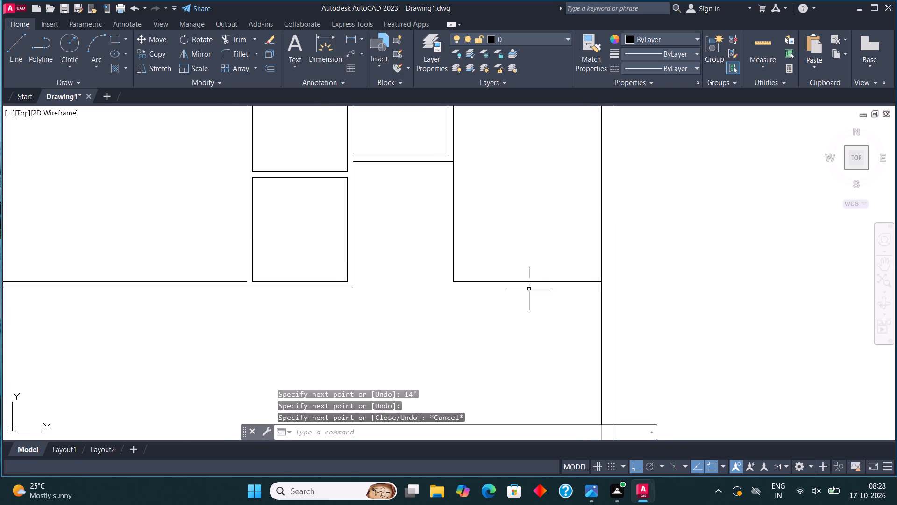
{"action": "left_click", "coordinate": [490, 318]}
{"action": "left_click", "coordinate": [424, 224]}
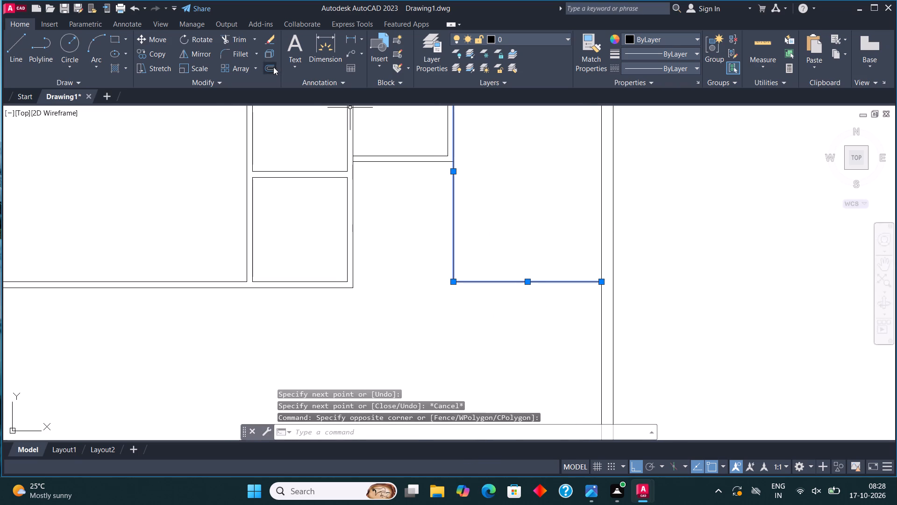
{"action": "left_click", "coordinate": [273, 67]}
{"action": "left_click", "coordinate": [456, 224]}
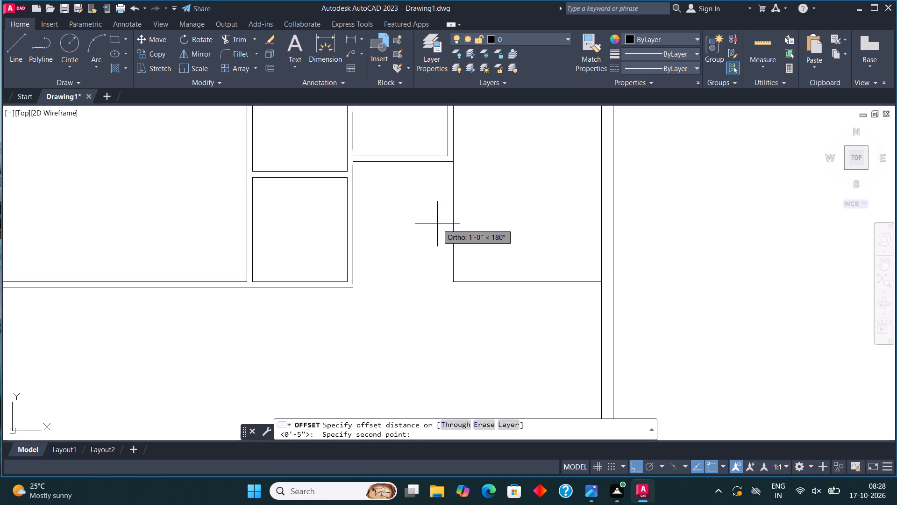
{"action": "type", "text": "4.5\""}
{"action": "key", "text": "Return"}
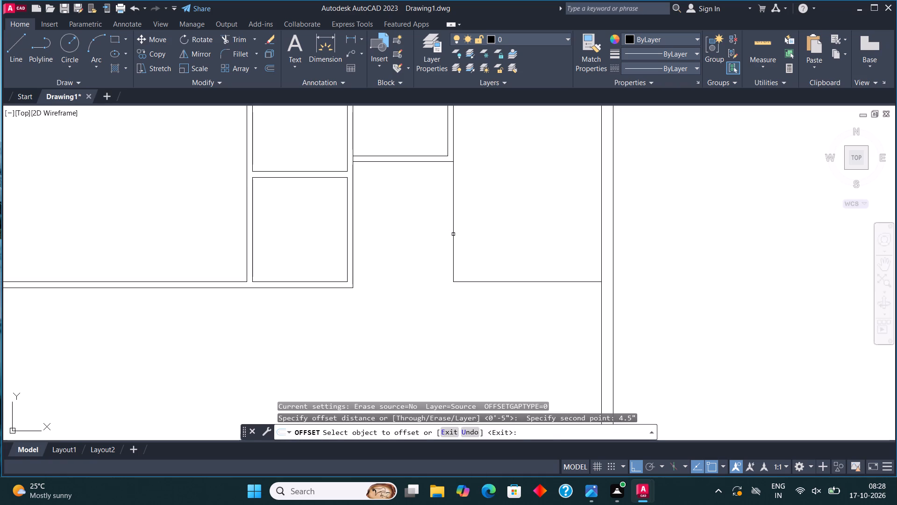
{"action": "left_click", "coordinate": [453, 234]}
{"action": "left_click", "coordinate": [433, 222]}
{"action": "left_click", "coordinate": [500, 282]}
{"action": "left_click", "coordinate": [501, 295]}
{"action": "key", "text": "Escape"}
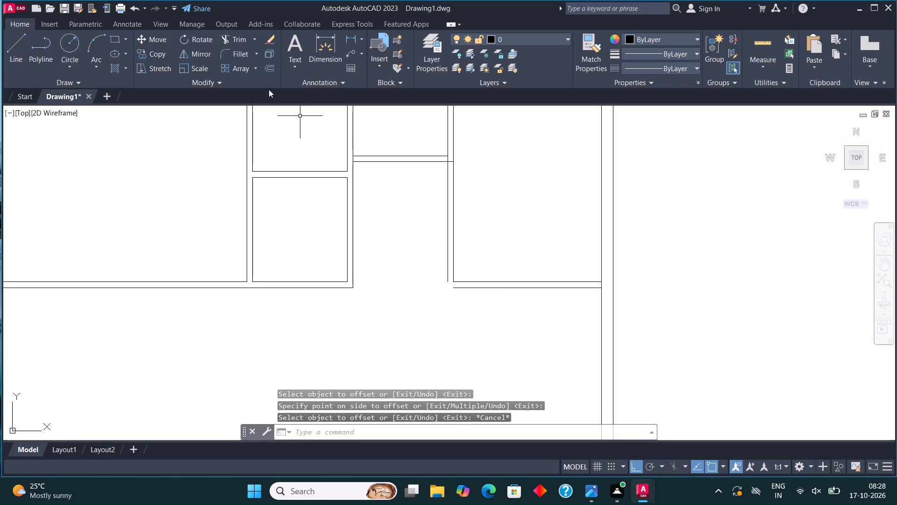
Fillet the top-right room's outer vertical partition line with its outer bottom line to close the corner.
{"action": "left_click", "coordinate": [240, 50]}
{"action": "left_click", "coordinate": [448, 261]}
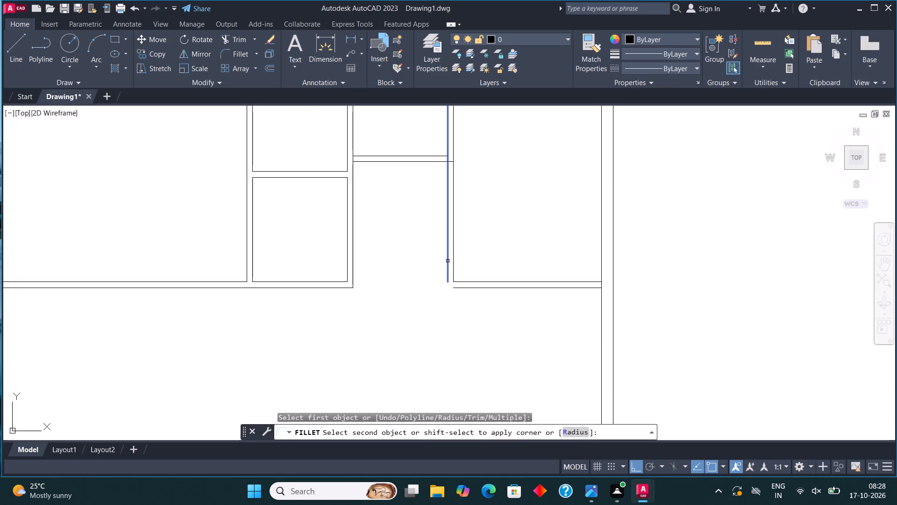
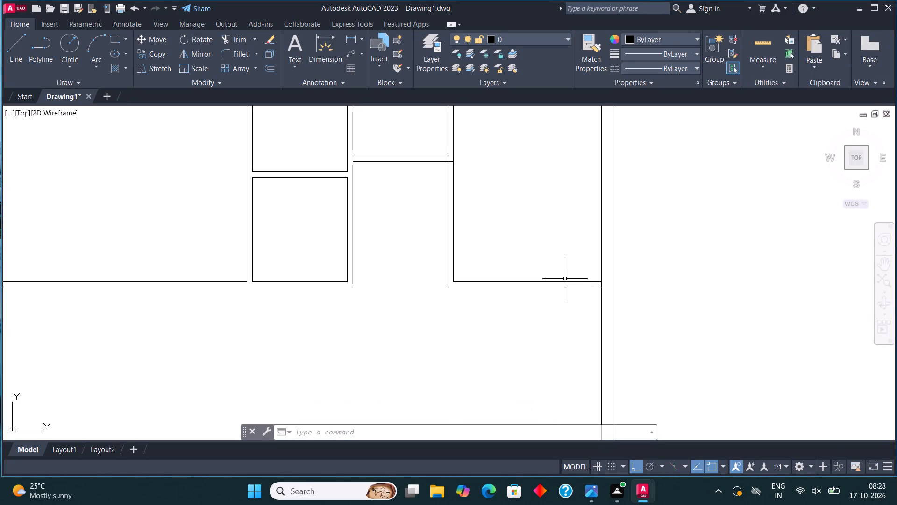
Draw a line from the top-right room's outer bottom line at the right wall's inner face: 15' down, 12' left, then up to the top wall.
{"action": "scroll", "coordinate": [565, 279], "scroll_direction": "down", "scroll_amount": 3}
{"action": "middle_click_drag", "start_coordinate": [581, 303], "coordinate": [590, 242]}
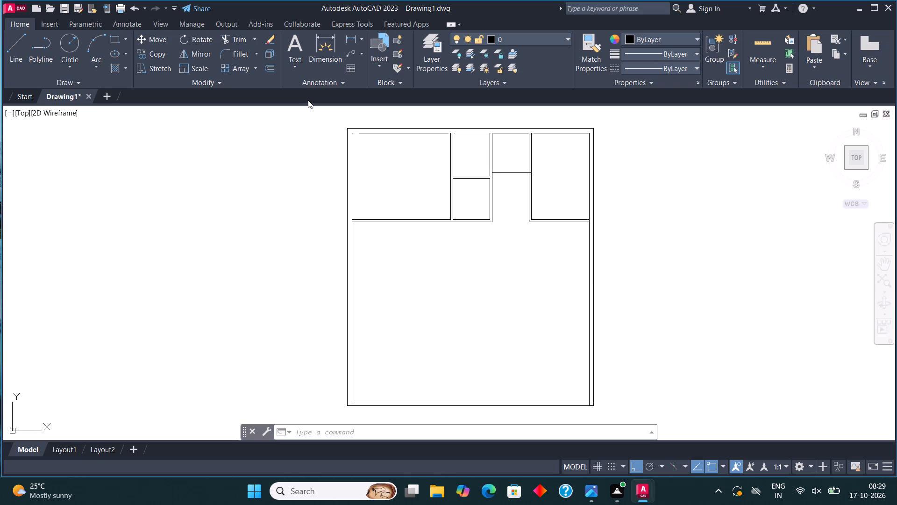
{"action": "left_click", "coordinate": [17, 46]}
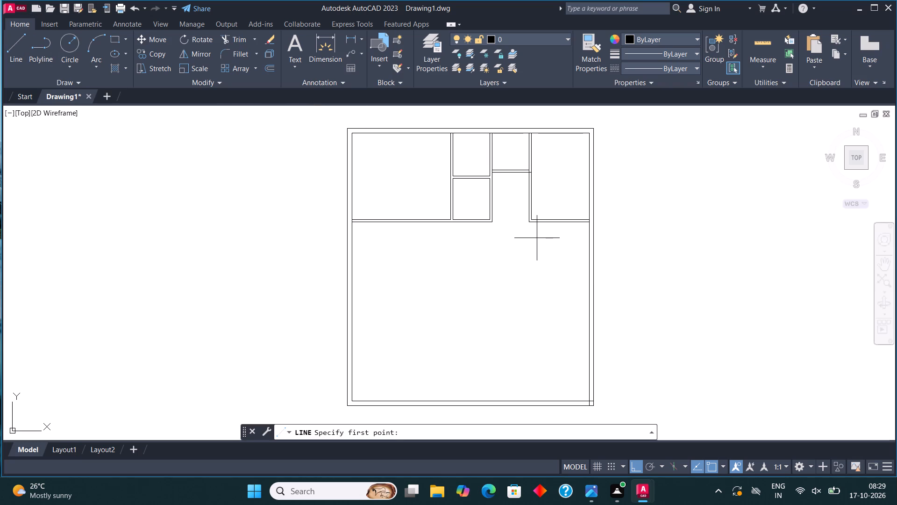
{"action": "scroll", "coordinate": [598, 231], "scroll_direction": "up", "scroll_amount": 2}
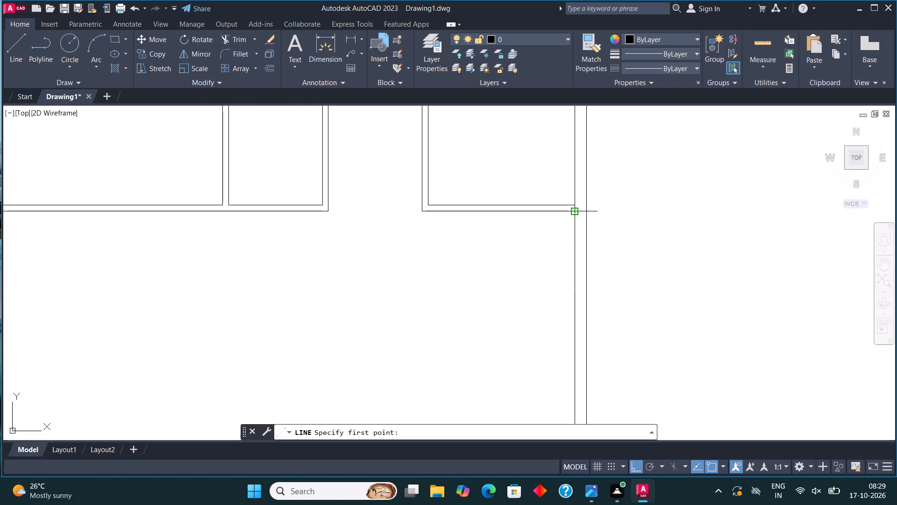
{"action": "left_click", "coordinate": [574, 214]}
{"action": "type", "text": "15'"}
{"action": "key", "text": "Return"}
{"action": "scroll", "coordinate": [575, 308], "scroll_direction": "down", "scroll_amount": 4}
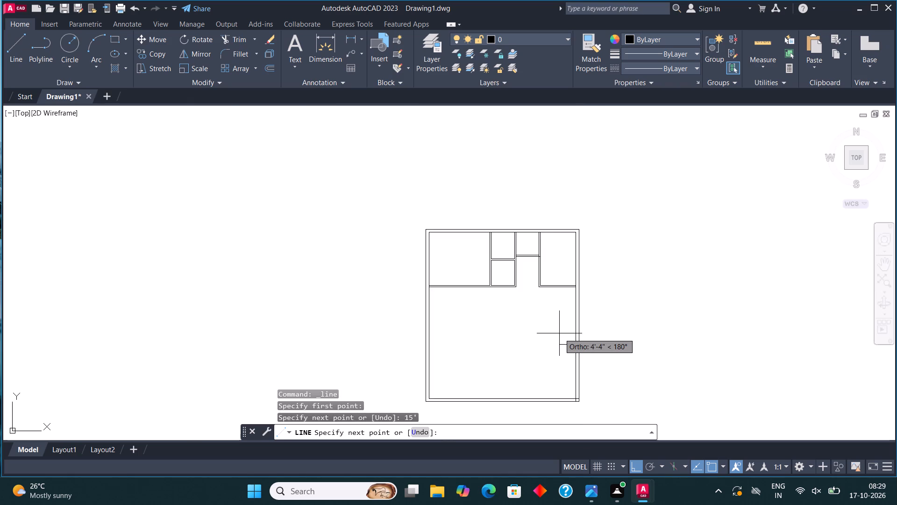
{"action": "scroll", "coordinate": [551, 333], "scroll_direction": "up", "scroll_amount": 3}
{"action": "type", "text": "12'"}
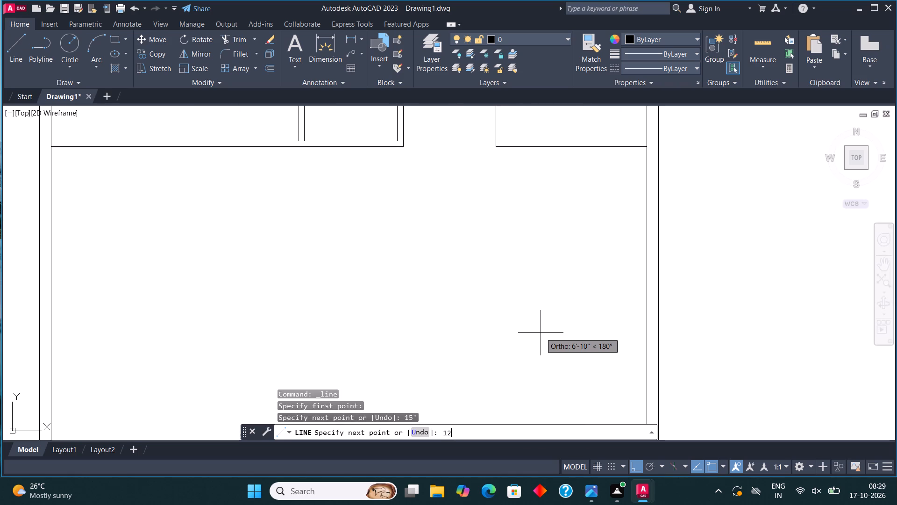
{"action": "key", "text": "Return"}
{"action": "scroll", "coordinate": [536, 332], "scroll_direction": "down", "scroll_amount": 3}
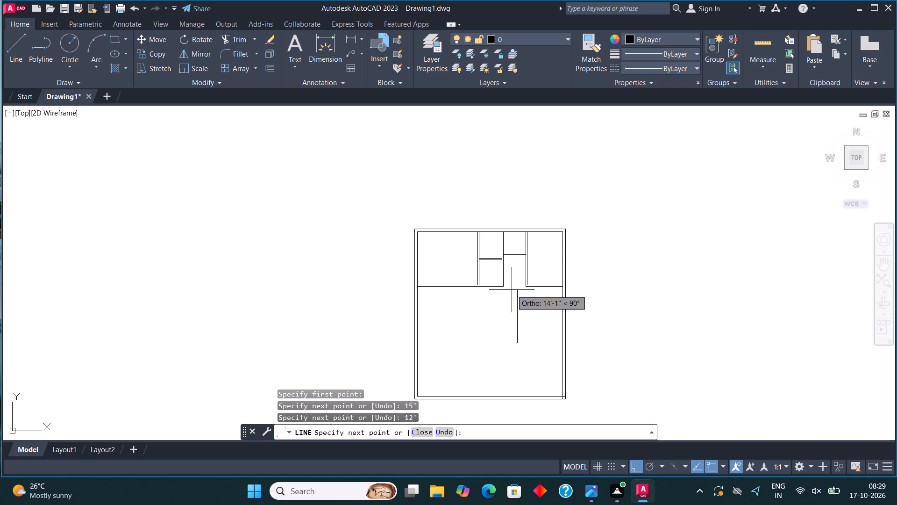
{"action": "scroll", "coordinate": [521, 242], "scroll_direction": "up", "scroll_amount": 3}
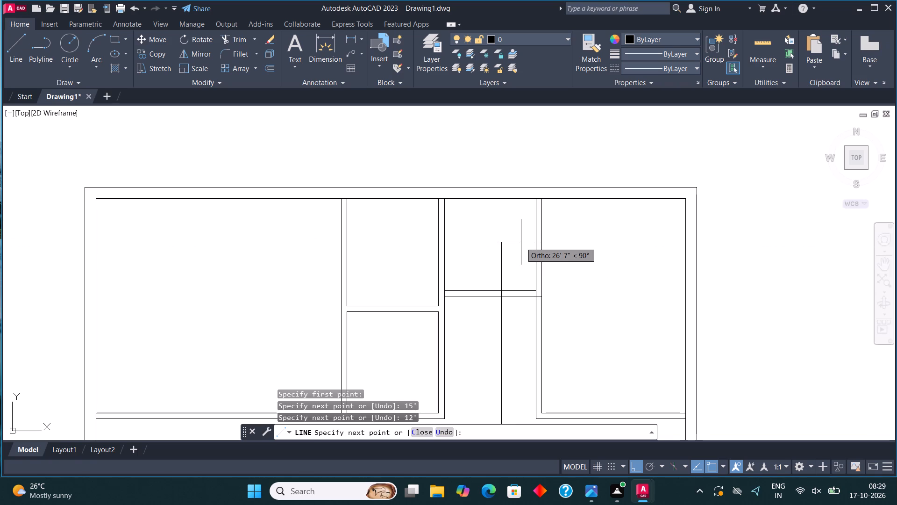
{"action": "left_click", "coordinate": [498, 200]}
{"action": "key", "text": "Escape"}
{"action": "scroll", "coordinate": [545, 174], "scroll_direction": "down", "scroll_amount": 2}
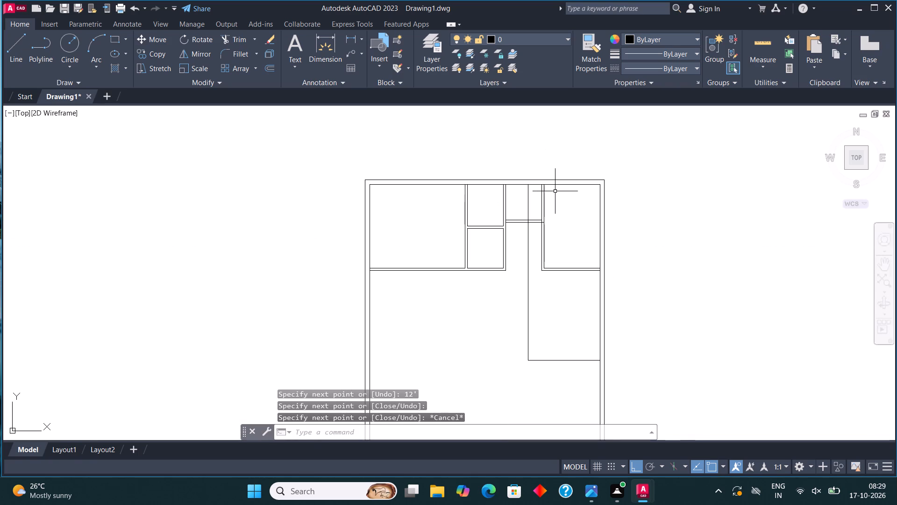
Trim the 6' room's bottom partition lines between the new vertical line and the top-right room, including the stub inside that room's partition.
{"action": "middle_click_drag", "start_coordinate": [550, 194], "coordinate": [519, 173]}
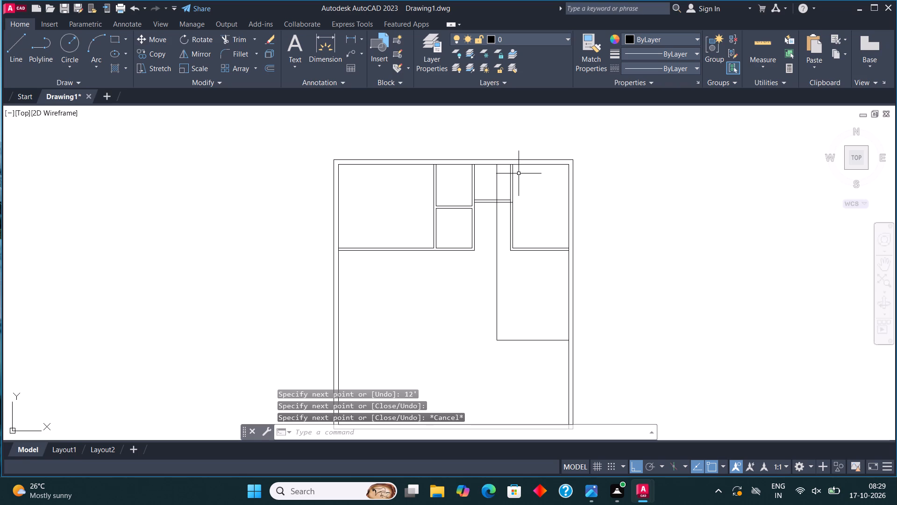
{"action": "scroll", "coordinate": [519, 173], "scroll_direction": "up", "scroll_amount": 1}
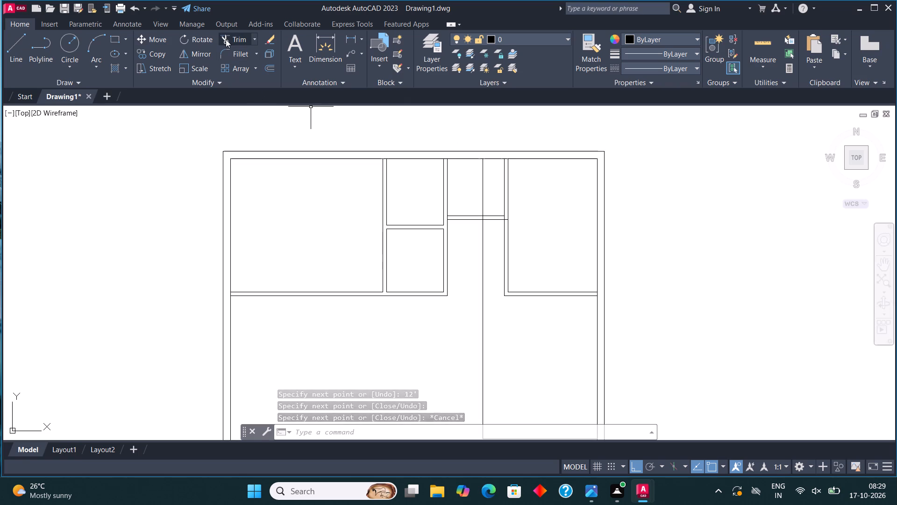
{"action": "left_click", "coordinate": [226, 39]}
{"action": "left_click", "coordinate": [490, 208]}
{"action": "left_click", "coordinate": [493, 238]}
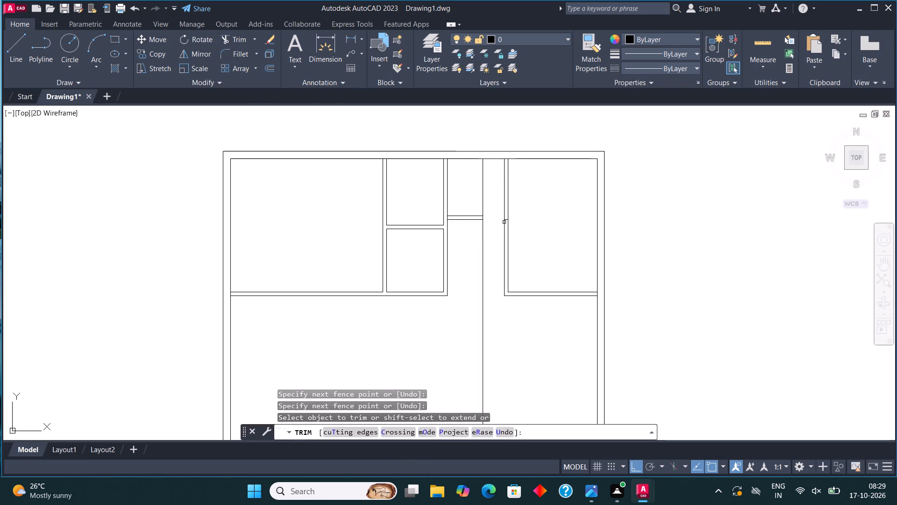
{"action": "left_click", "coordinate": [506, 219]}
{"action": "key", "text": "Escape"}
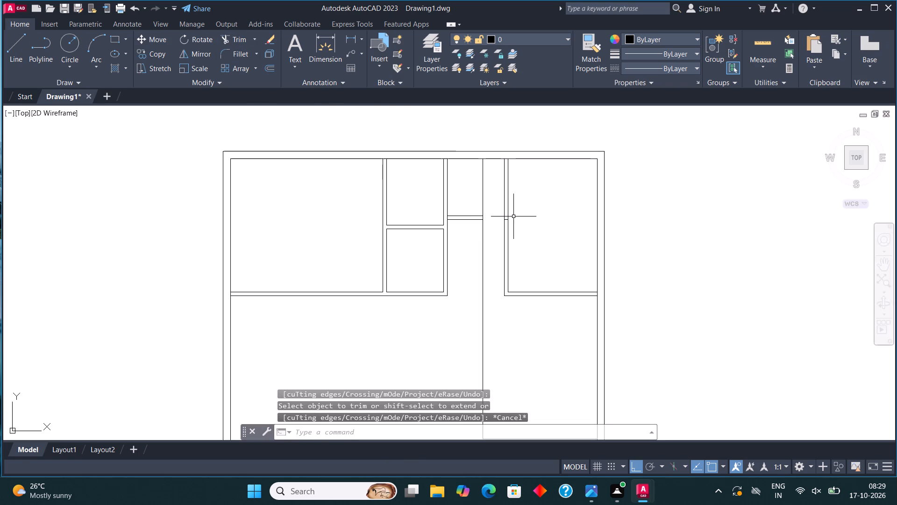
{"action": "scroll", "coordinate": [513, 216], "scroll_direction": "up", "scroll_amount": 2}
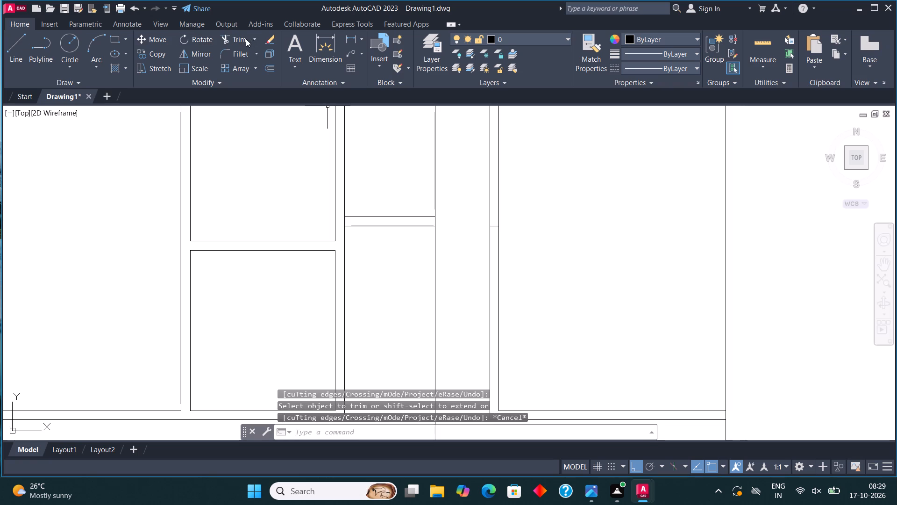
{"action": "left_click", "coordinate": [240, 40]}
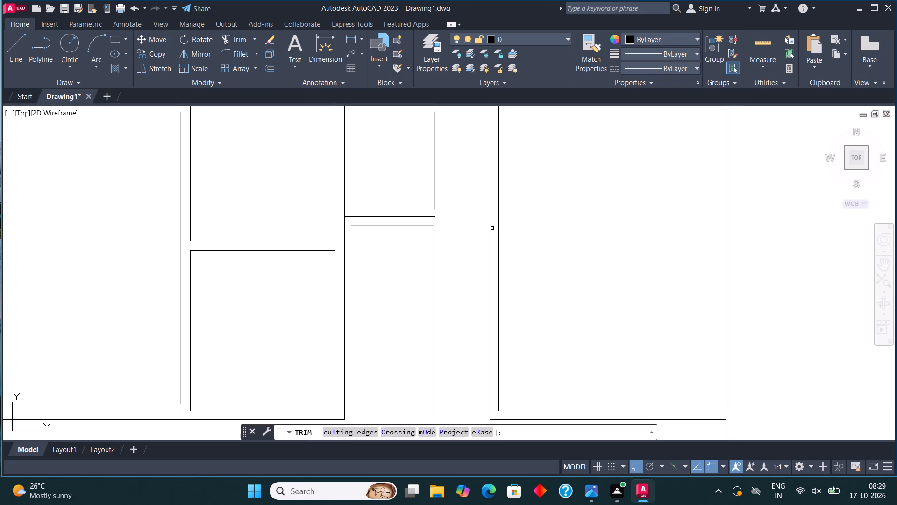
{"action": "left_click", "coordinate": [494, 223]}
{"action": "left_click", "coordinate": [493, 241]}
{"action": "key", "text": "Escape"}
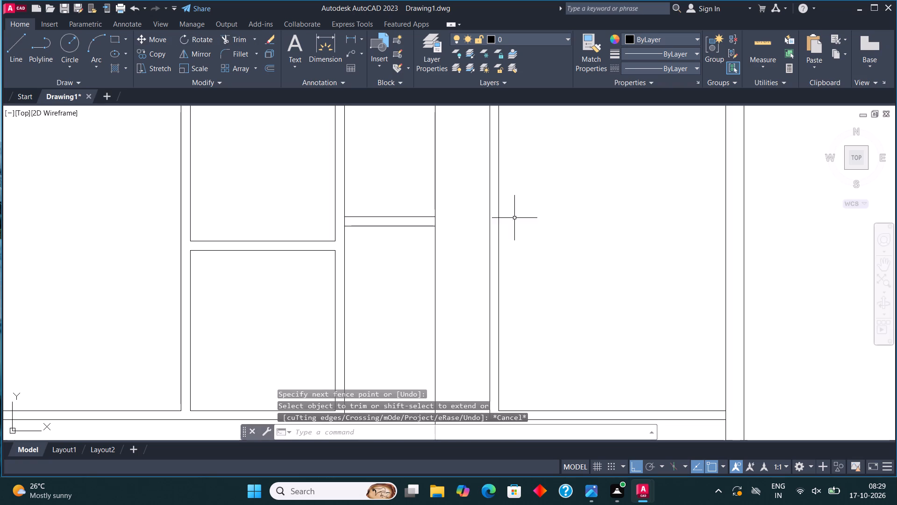
Move the top-right room's two vertical partition lines left so the outer one lies on the new vertical line.
{"action": "scroll", "coordinate": [517, 209], "scroll_direction": "down", "scroll_amount": 2}
{"action": "scroll", "coordinate": [524, 226], "scroll_direction": "up", "scroll_amount": 1}
{"action": "left_click_drag", "start_coordinate": [528, 255], "coordinate": [520, 245]}
{"action": "left_click", "coordinate": [477, 194]}
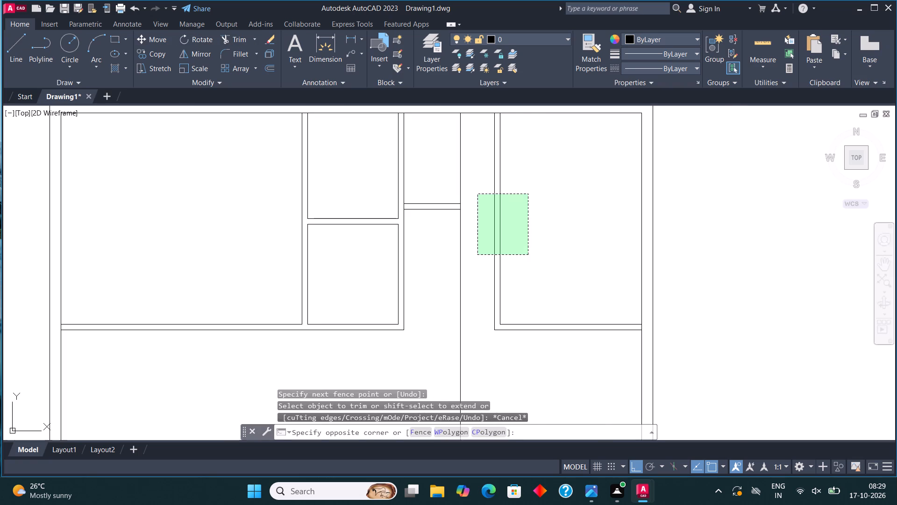
{"action": "left_click", "coordinate": [159, 40]}
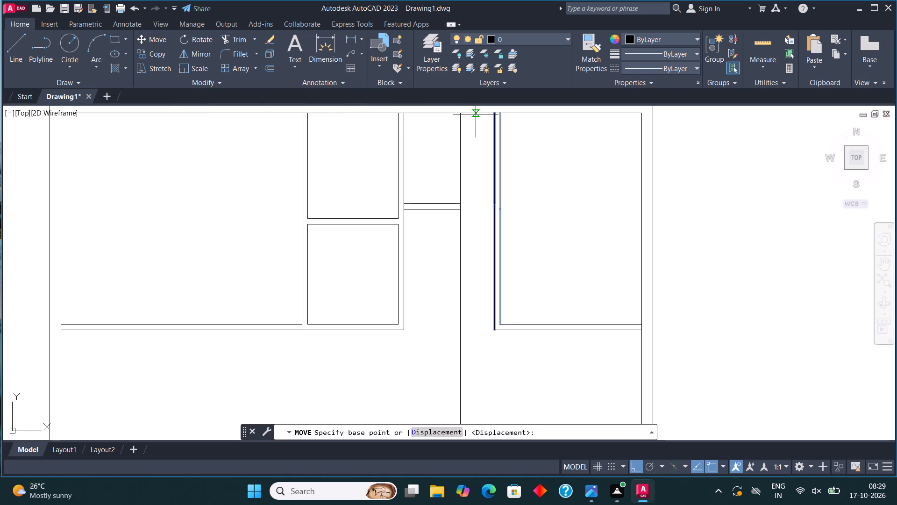
{"action": "left_click", "coordinate": [493, 112]}
{"action": "left_click", "coordinate": [462, 113]}
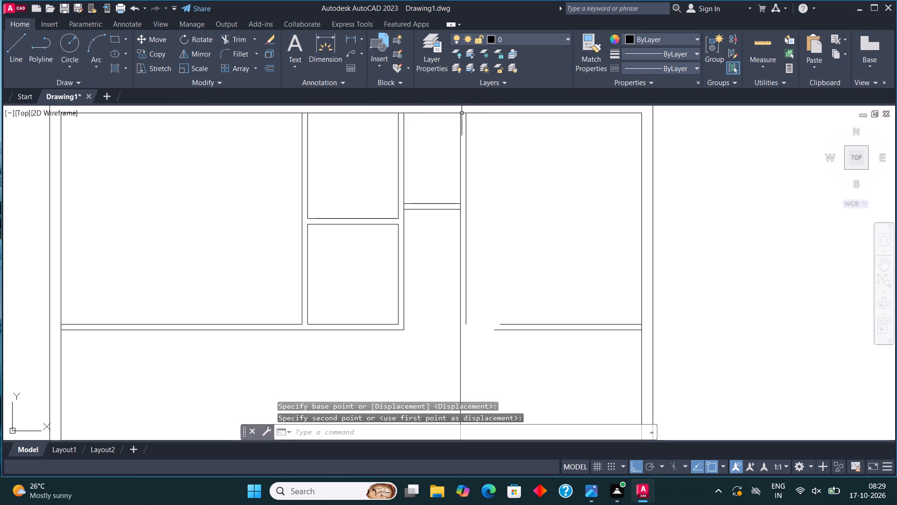
Fillet the top-right room's inner vertical and bottom lines, and its outer bottom line with the long vertical line, to close the corner.
{"action": "scroll", "coordinate": [516, 183], "scroll_direction": "down", "scroll_amount": 3}
{"action": "middle_click_drag", "start_coordinate": [521, 202], "coordinate": [503, 191]}
{"action": "scroll", "coordinate": [503, 191], "scroll_direction": "up", "scroll_amount": 2}
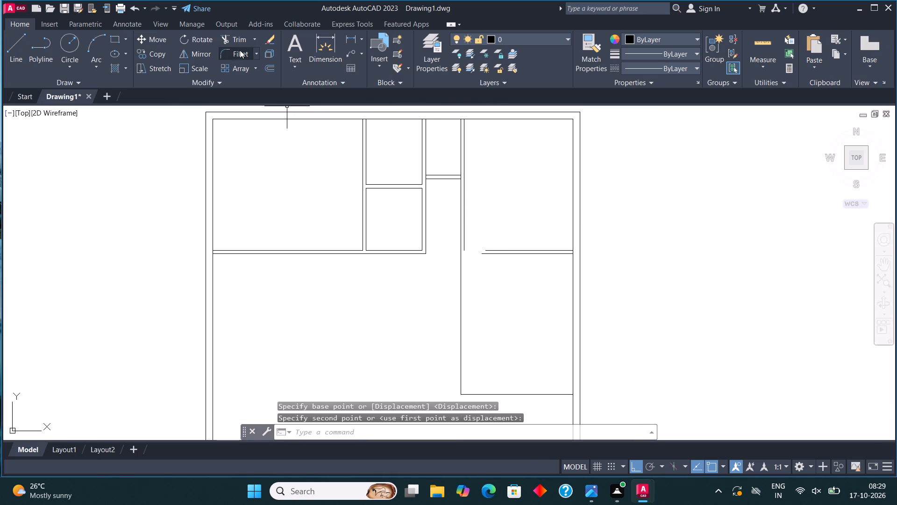
{"action": "left_click", "coordinate": [240, 50]}
{"action": "left_click", "coordinate": [466, 221]}
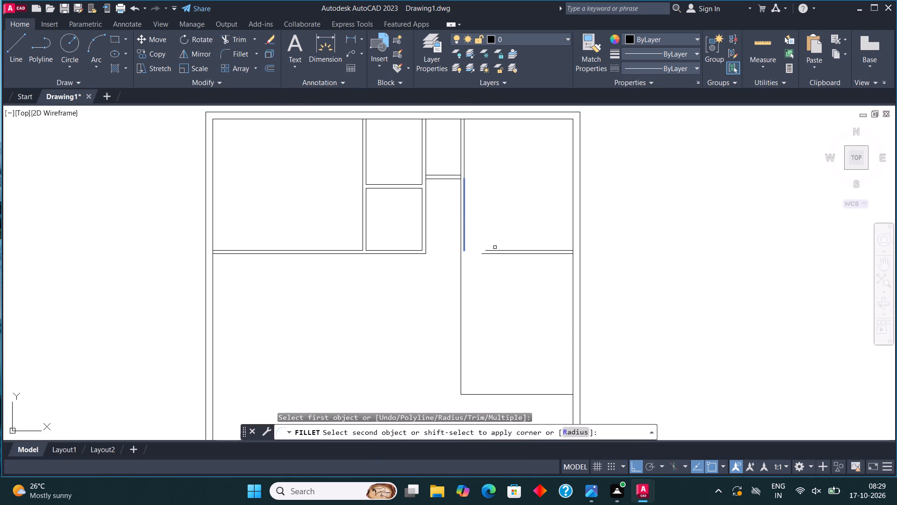
{"action": "left_click", "coordinate": [499, 250]}
{"action": "left_click", "coordinate": [239, 52]}
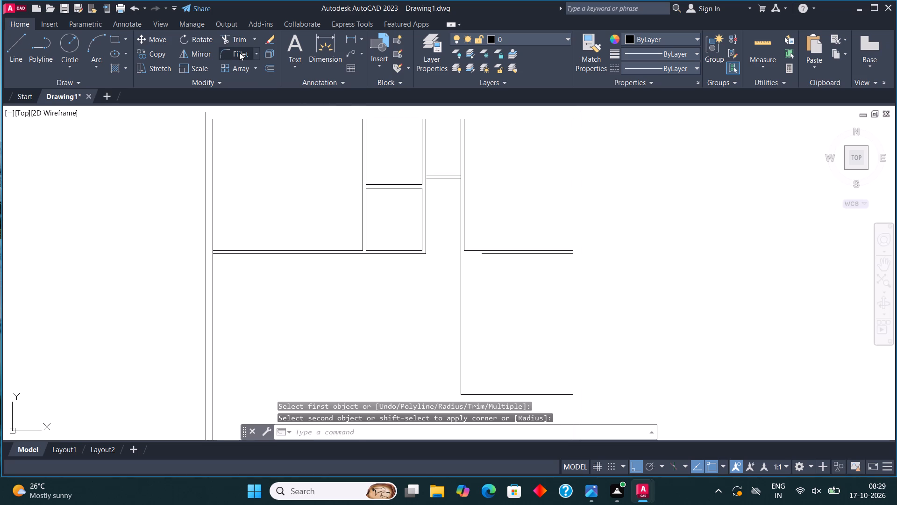
{"action": "left_click", "coordinate": [460, 259]}
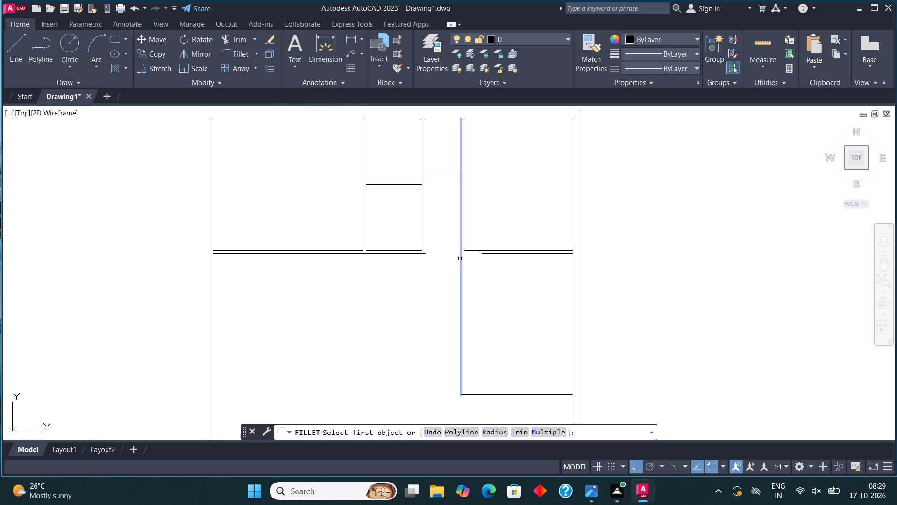
{"action": "left_click", "coordinate": [501, 254]}
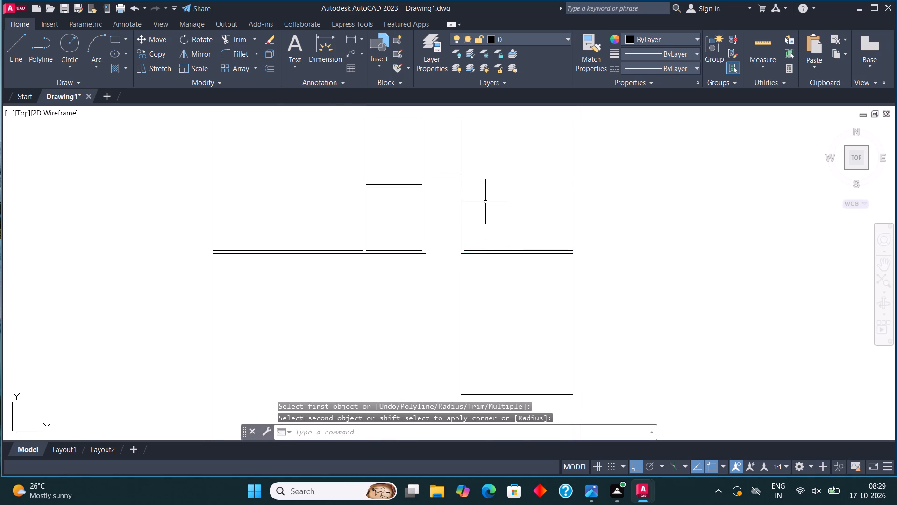
Offset the lower-right room's vertical line 4.5" to the right and its bottom line 4.5" upward to form partitions.
{"action": "scroll", "coordinate": [485, 200], "scroll_direction": "down", "scroll_amount": 2}
{"action": "scroll", "coordinate": [506, 237], "scroll_direction": "up", "scroll_amount": 2}
{"action": "left_click", "coordinate": [459, 368]}
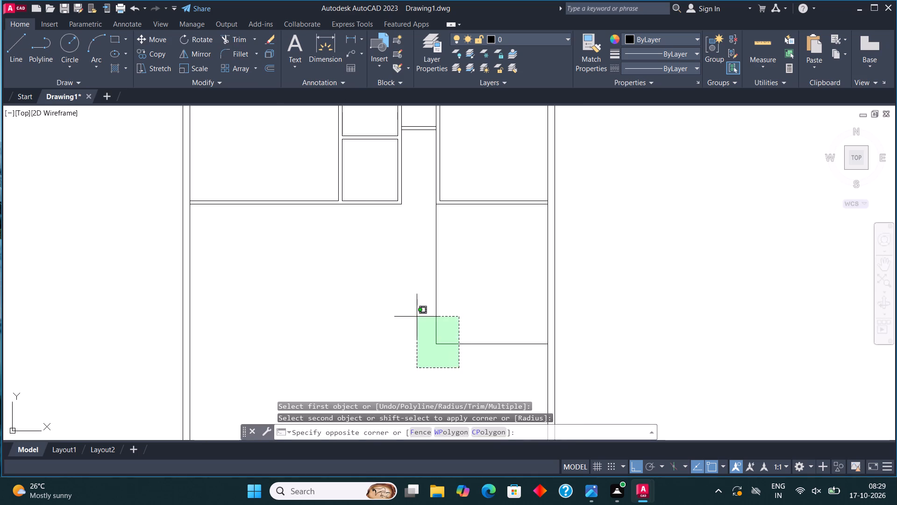
{"action": "left_click", "coordinate": [414, 313]}
{"action": "left_click", "coordinate": [267, 67]}
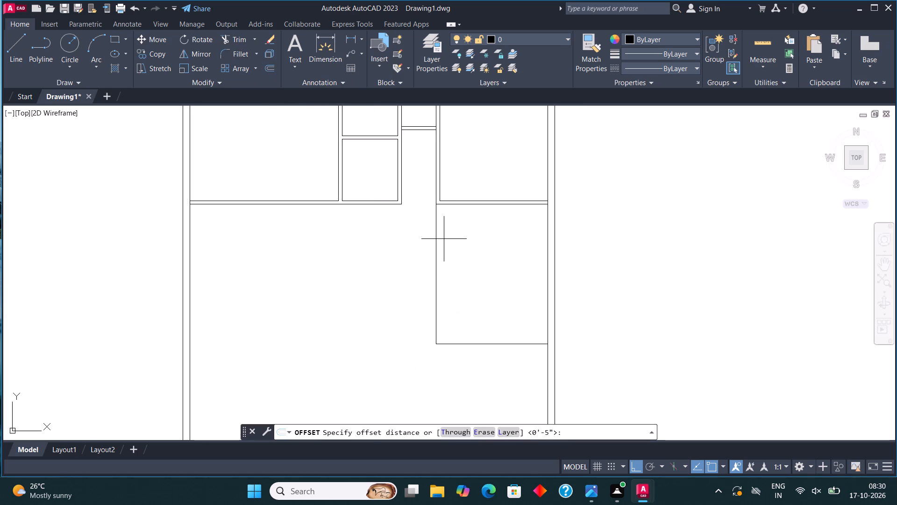
{"action": "left_click", "coordinate": [437, 248]}
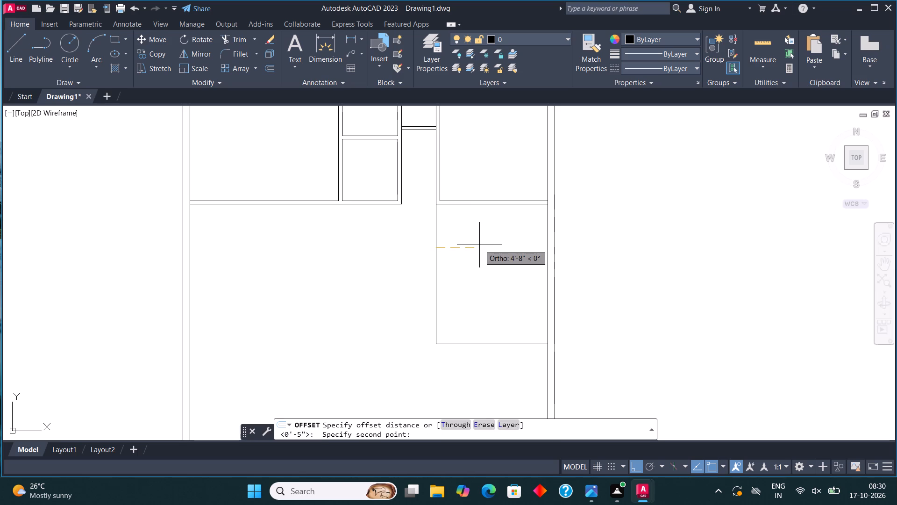
{"action": "type", "text": "4.5"}
{"action": "key", "text": "shift+quotedbl"}
{"action": "key", "text": "Return"}
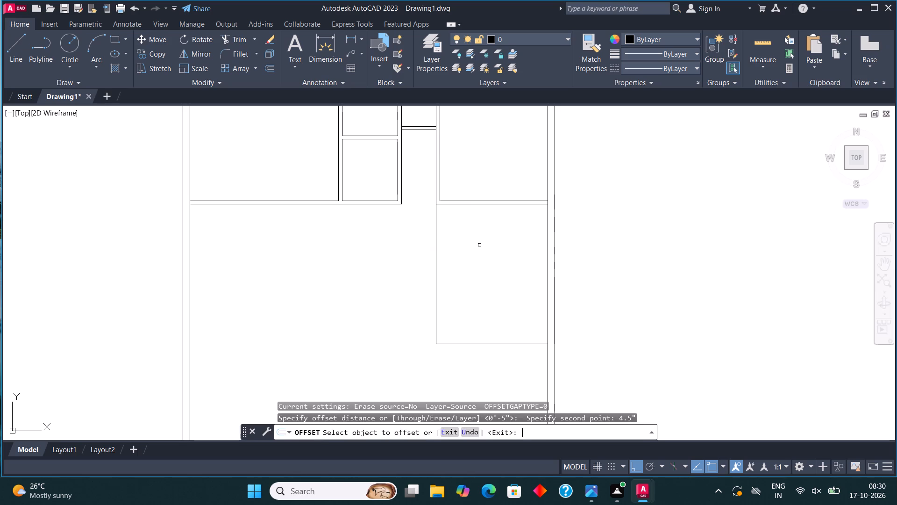
{"action": "left_click", "coordinate": [435, 269]}
{"action": "left_click", "coordinate": [450, 271]}
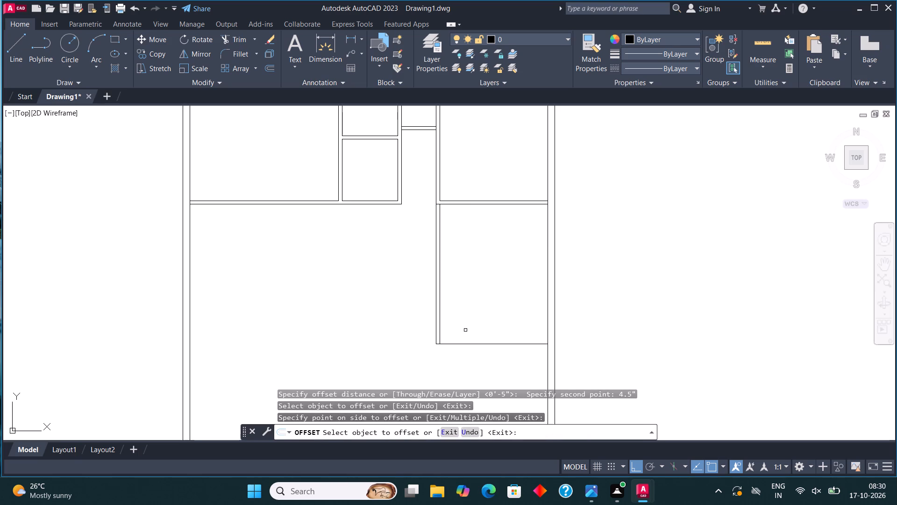
{"action": "left_click", "coordinate": [464, 346]}
{"action": "left_click", "coordinate": [462, 321]}
{"action": "scroll", "coordinate": [469, 270], "scroll_direction": "down", "scroll_amount": 2}
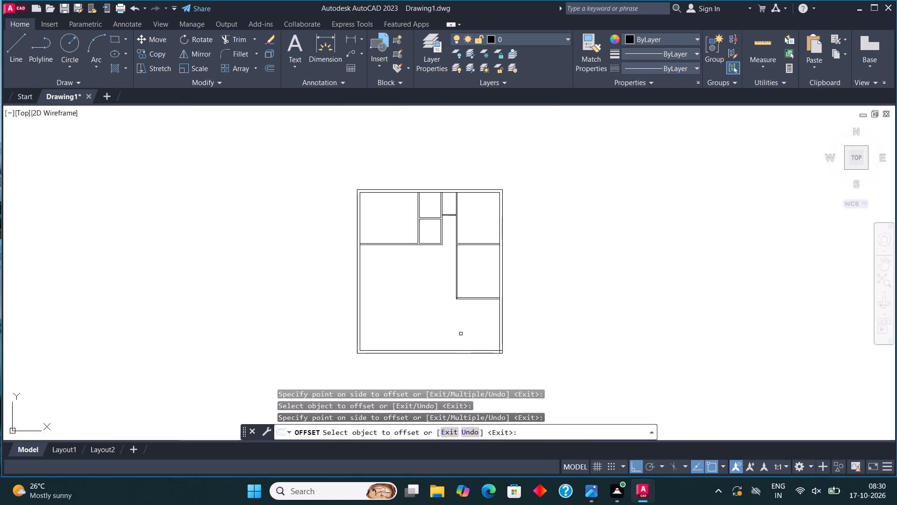
{"action": "scroll", "coordinate": [445, 364], "scroll_direction": "up", "scroll_amount": 2}
{"action": "scroll", "coordinate": [505, 325], "scroll_direction": "down", "scroll_amount": 1}
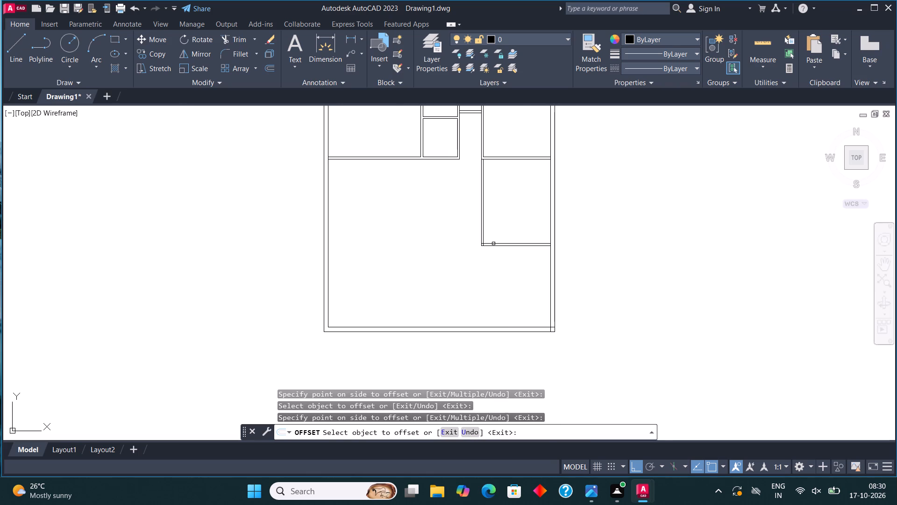
{"action": "key", "text": "Escape"}
Shift the lower-right room's inner bottom line 4.5" upward from its midpoint.
{"action": "scroll", "coordinate": [493, 244], "scroll_direction": "up", "scroll_amount": 2}
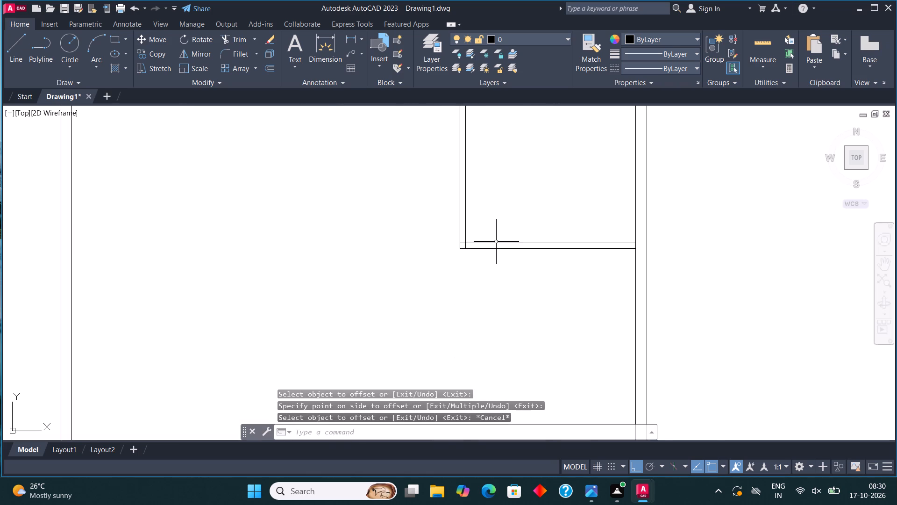
{"action": "scroll", "coordinate": [496, 242], "scroll_direction": "up", "scroll_amount": 1}
{"action": "left_click", "coordinate": [501, 243]}
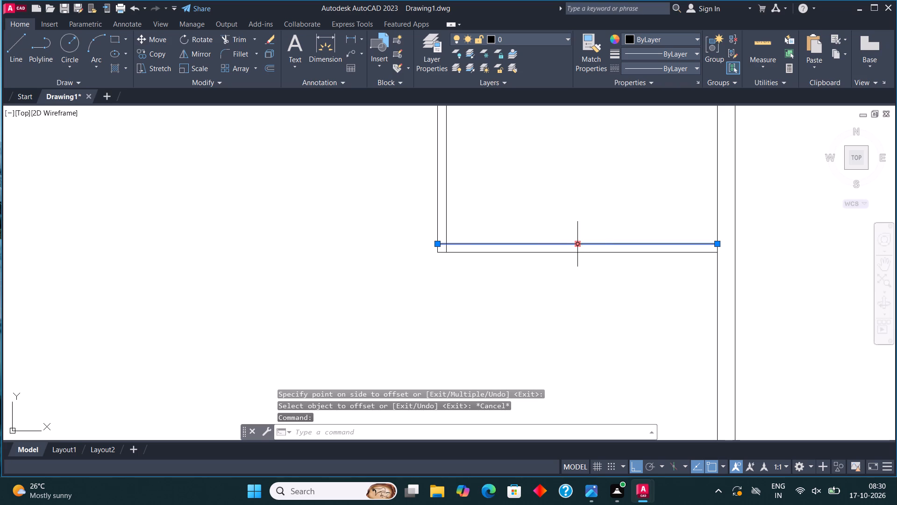
{"action": "left_click", "coordinate": [578, 245]}
{"action": "type", "text": "4.5\""}
{"action": "key", "text": "Return"}
{"action": "key", "text": "Escape"}
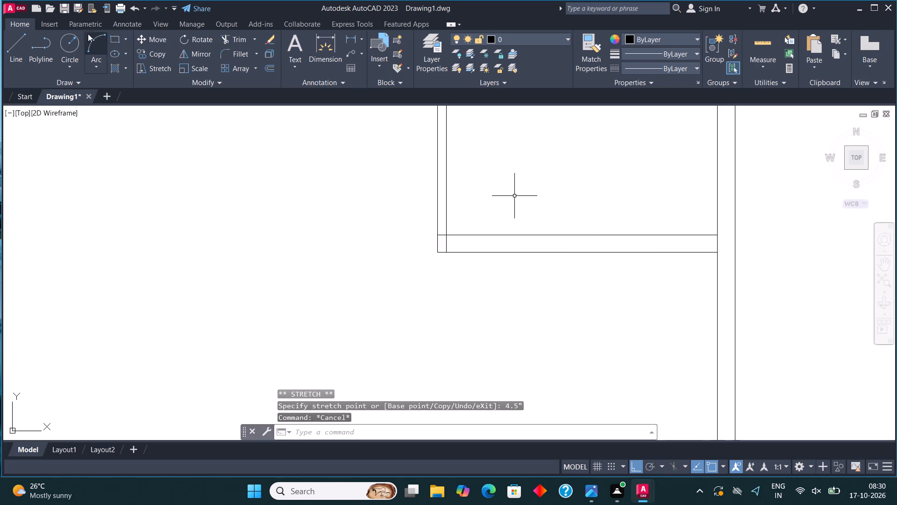
Trim the overlapping line ends at the lower-right room's bottom-left corner and the stub crossing its vertical partition at the top-left corner.
{"action": "left_click", "coordinate": [244, 36]}
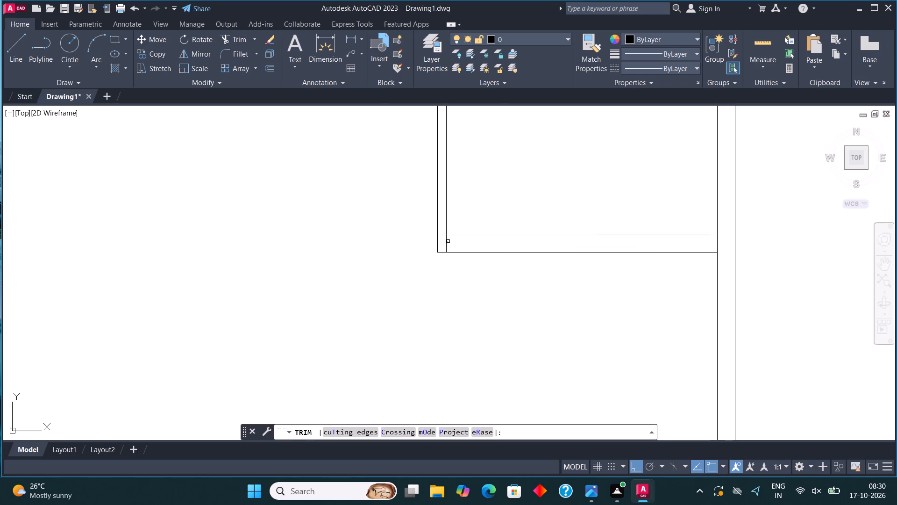
{"action": "left_click", "coordinate": [442, 233]}
{"action": "left_click", "coordinate": [449, 241]}
{"action": "scroll", "coordinate": [445, 283], "scroll_direction": "down", "scroll_amount": 3}
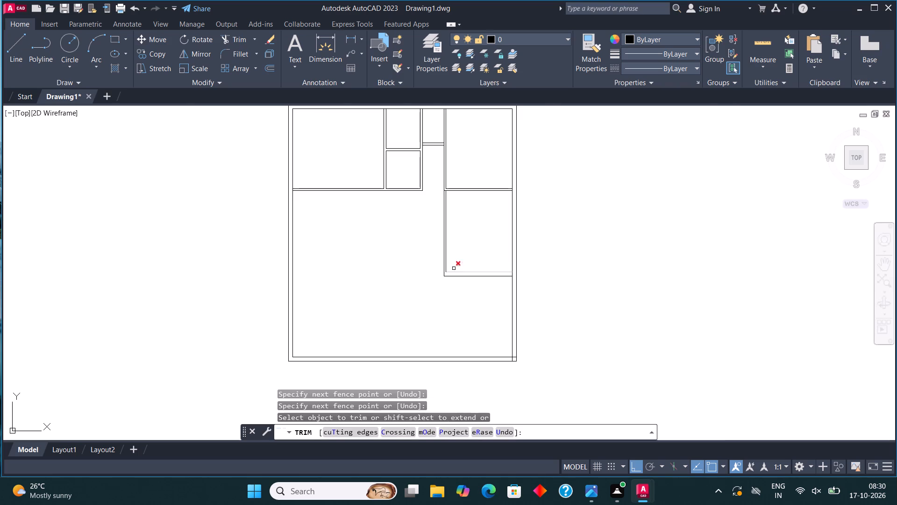
{"action": "scroll", "coordinate": [444, 198], "scroll_direction": "up", "scroll_amount": 3}
{"action": "left_click", "coordinate": [440, 166]}
{"action": "left_click", "coordinate": [439, 189]}
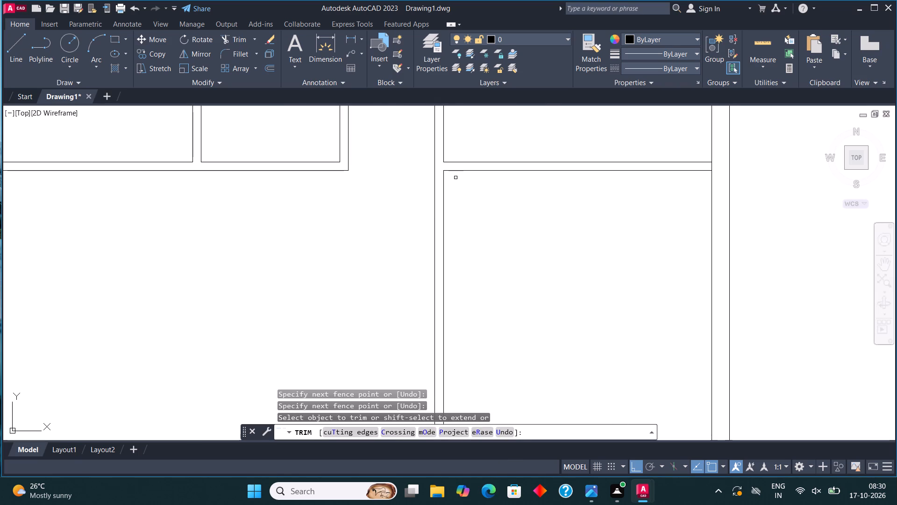
{"action": "scroll", "coordinate": [460, 177], "scroll_direction": "down", "scroll_amount": 3}
{"action": "key", "text": "Escape"}
Draw an 18' horizontal line leftward from the lower-right room's outer bottom-left corner.
{"action": "middle_click_drag", "start_coordinate": [482, 199], "coordinate": [567, 220]}
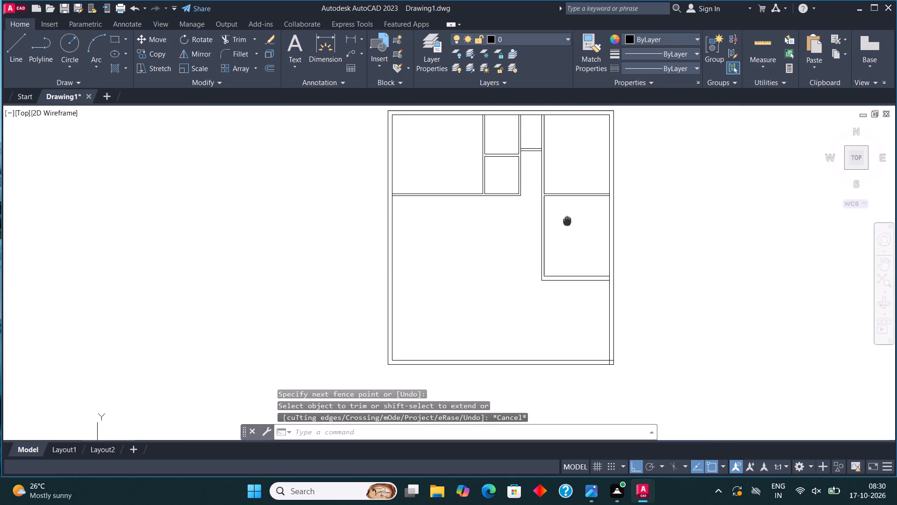
{"action": "middle_click_drag", "start_coordinate": [567, 220], "coordinate": [568, 220]}
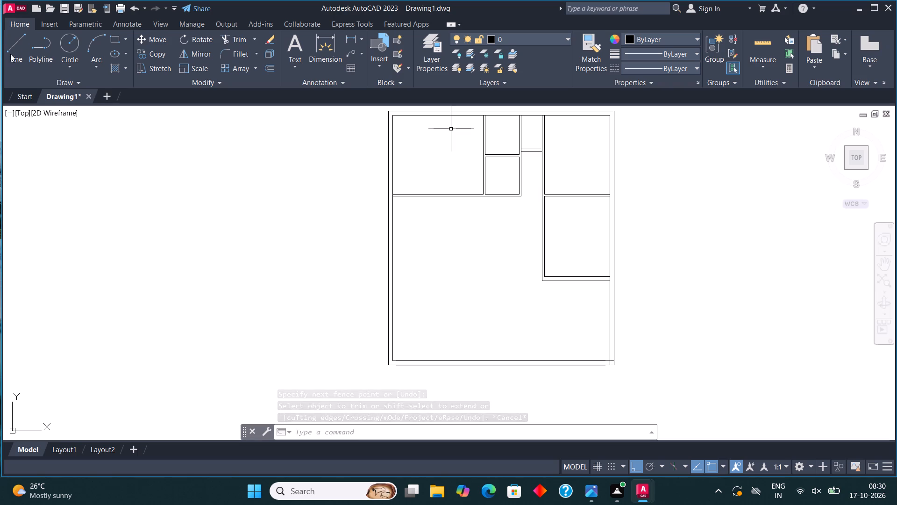
{"action": "left_click", "coordinate": [17, 36]}
{"action": "scroll", "coordinate": [550, 282], "scroll_direction": "up", "scroll_amount": 2}
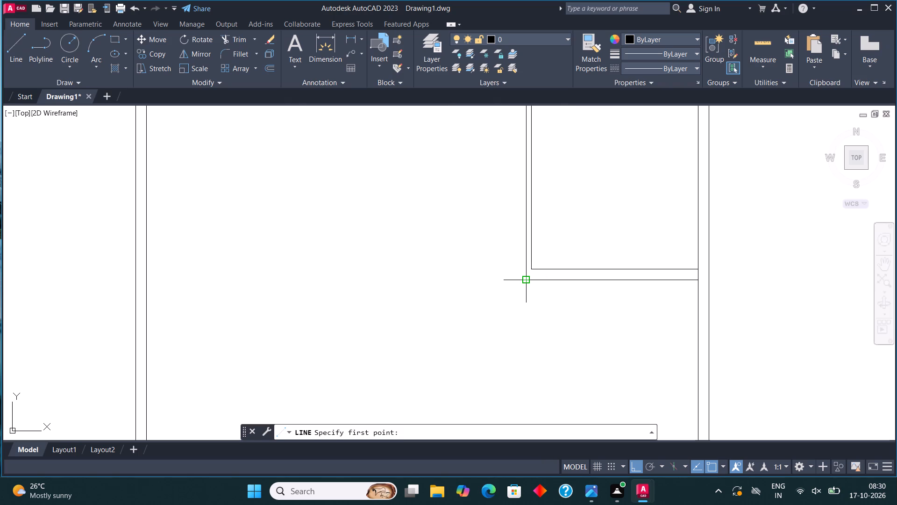
{"action": "left_click", "coordinate": [529, 282]}
{"action": "type", "text": "18'"}
{"action": "key", "text": "Return"}
{"action": "key", "text": "Escape"}
Offset the 18' horizontal line 9" upward to form a wall.
{"action": "left_click", "coordinate": [392, 280]}
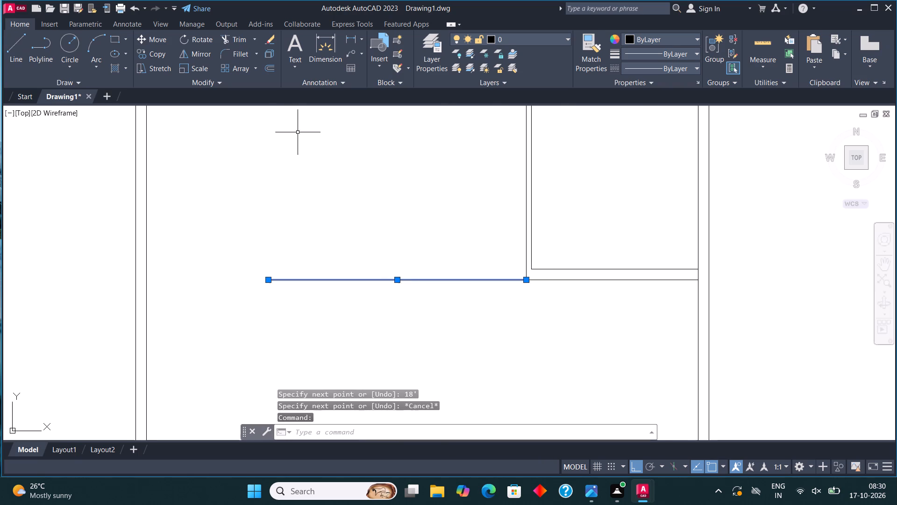
{"action": "left_click", "coordinate": [271, 71]}
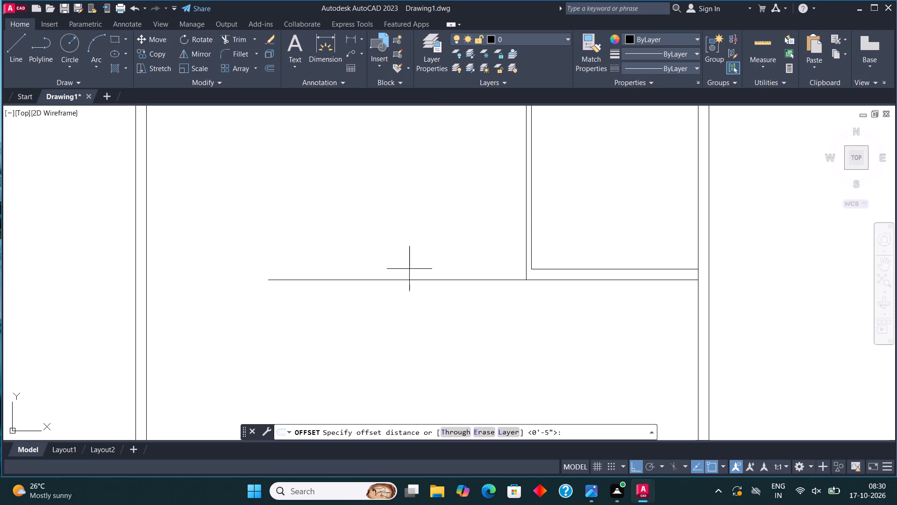
{"action": "left_click", "coordinate": [413, 280]}
{"action": "type", "text": "9\""}
{"action": "key", "text": "Return"}
{"action": "left_click", "coordinate": [448, 208]}
{"action": "key", "text": "Escape"}
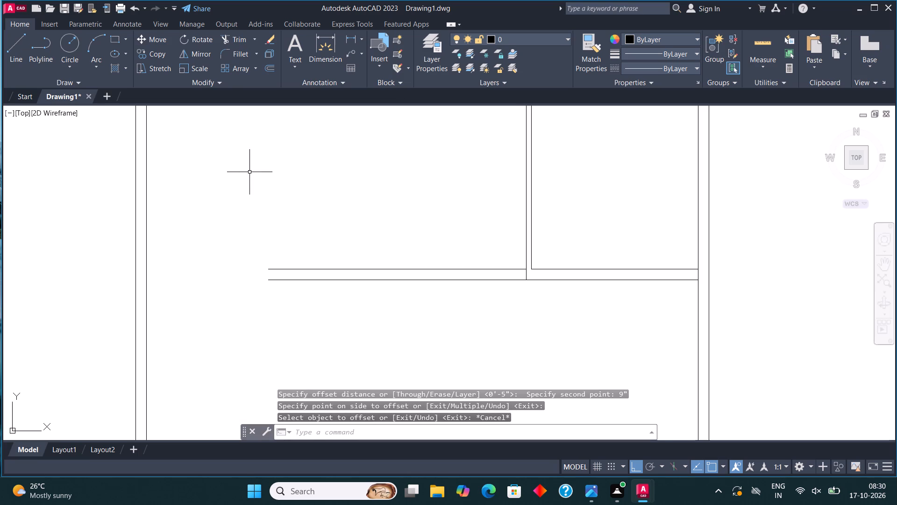
Draw a 15' vertical line upward from the left end of the new wall's upper line.
{"action": "left_click", "coordinate": [10, 53]}
{"action": "middle_click_drag", "start_coordinate": [307, 185], "coordinate": [345, 232]}
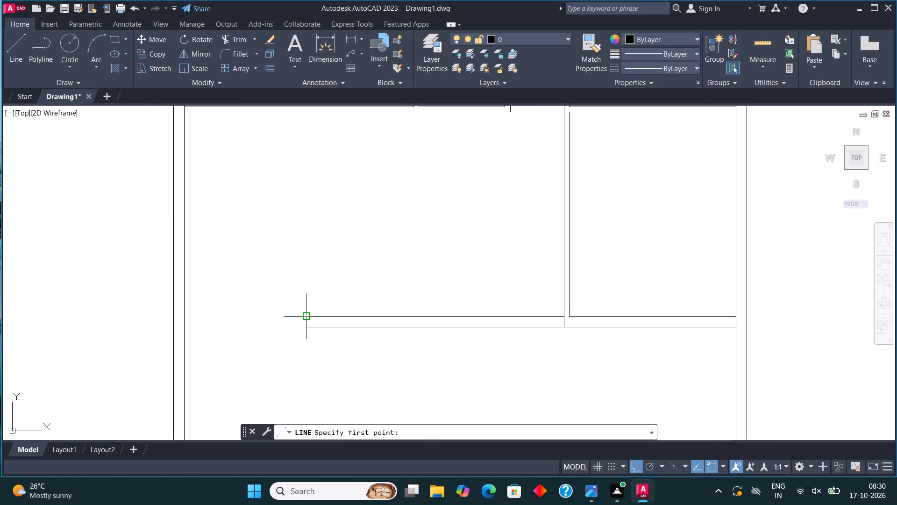
{"action": "left_click", "coordinate": [308, 315]}
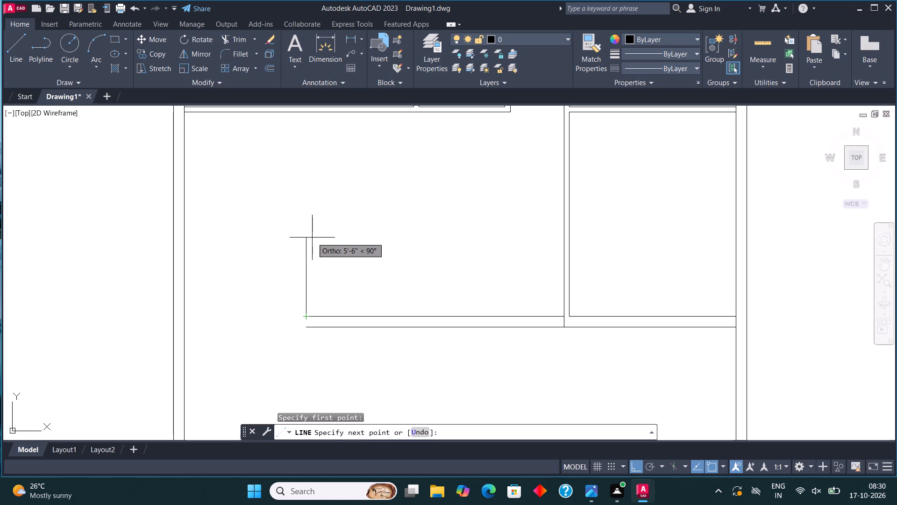
{"action": "scroll", "coordinate": [312, 243], "scroll_direction": "down", "scroll_amount": 2}
{"action": "scroll", "coordinate": [314, 232], "scroll_direction": "up", "scroll_amount": 1}
{"action": "type", "text": "15'"}
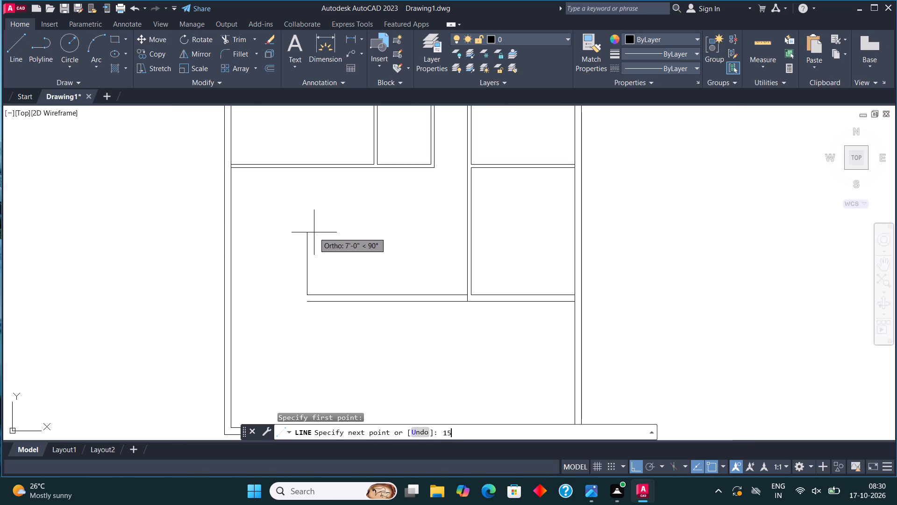
{"action": "key", "text": "Return"}
{"action": "key", "text": "Escape"}
Trim the top of the 15' vertical line back to the lower line of the upper-left room's bottom partition.
{"action": "left_click", "coordinate": [242, 35]}
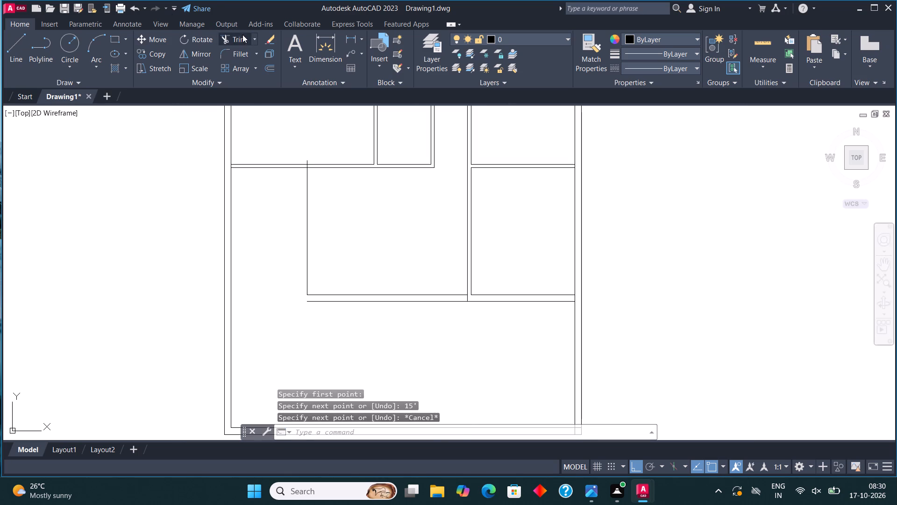
{"action": "scroll", "coordinate": [309, 154], "scroll_direction": "up", "scroll_amount": 3}
{"action": "left_click", "coordinate": [292, 190]}
{"action": "left_click", "coordinate": [344, 191]}
{"action": "left_click", "coordinate": [291, 201]}
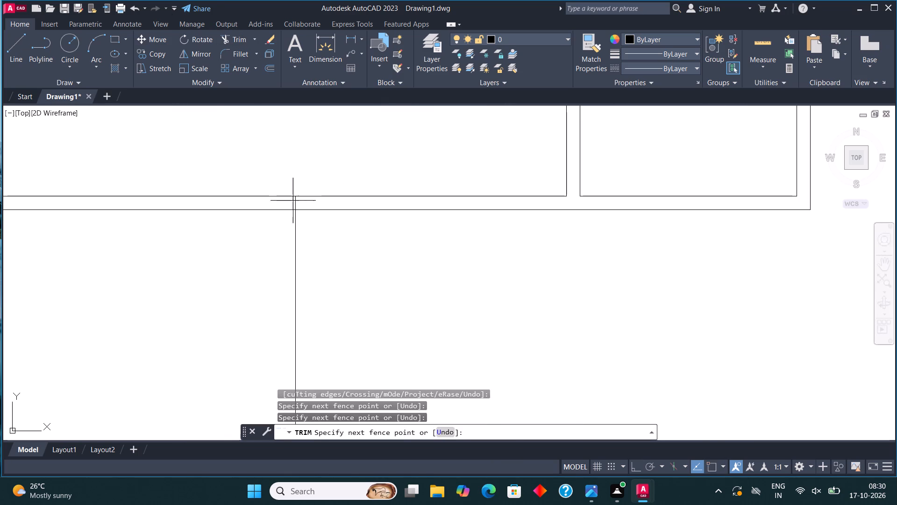
{"action": "left_click", "coordinate": [310, 201]}
{"action": "scroll", "coordinate": [392, 148], "scroll_direction": "down", "scroll_amount": 4}
{"action": "scroll", "coordinate": [386, 185], "scroll_direction": "up", "scroll_amount": 2}
{"action": "key", "text": "Escape"}
Offset the trimmed vertical line 4.5" to the left to form a partition.
{"action": "left_click", "coordinate": [363, 188]}
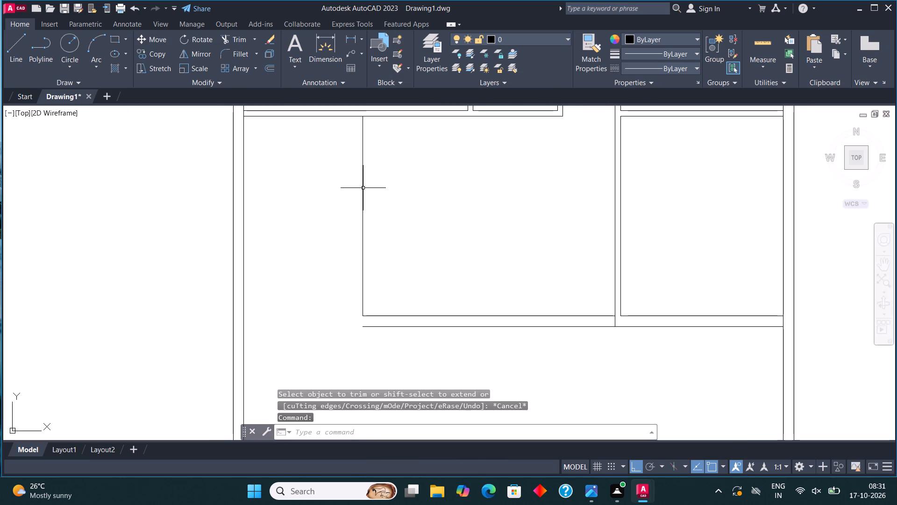
{"action": "left_click", "coordinate": [269, 67]}
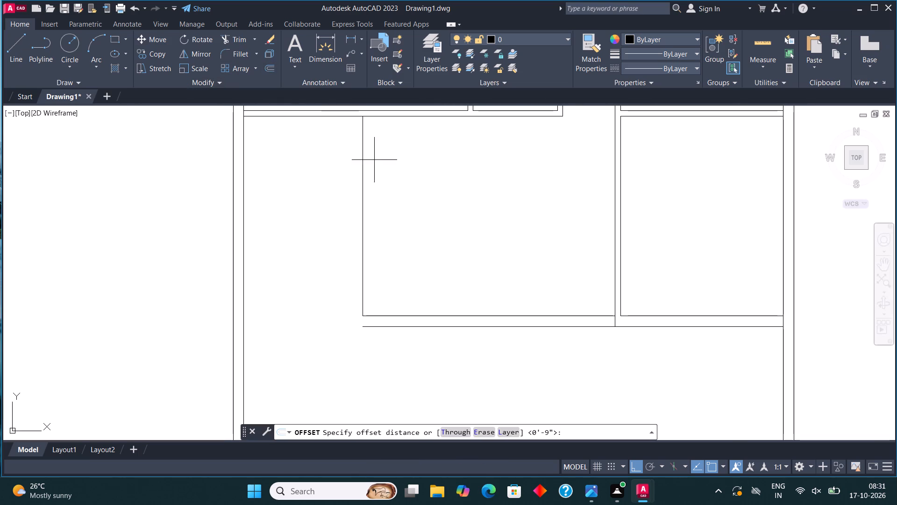
{"action": "left_click", "coordinate": [363, 213]}
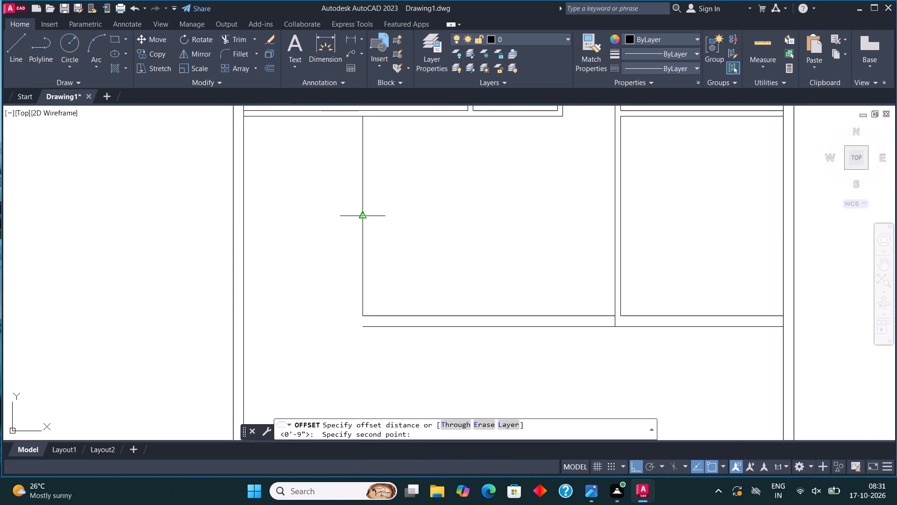
{"action": "type", "text": "4.5\""}
{"action": "key", "text": "Return"}
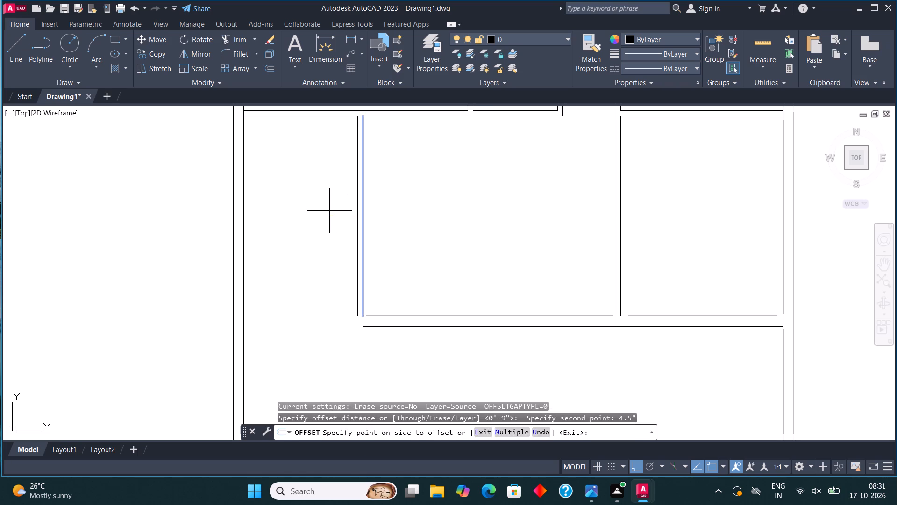
{"action": "left_click", "coordinate": [329, 201]}
{"action": "key", "text": "Escape"}
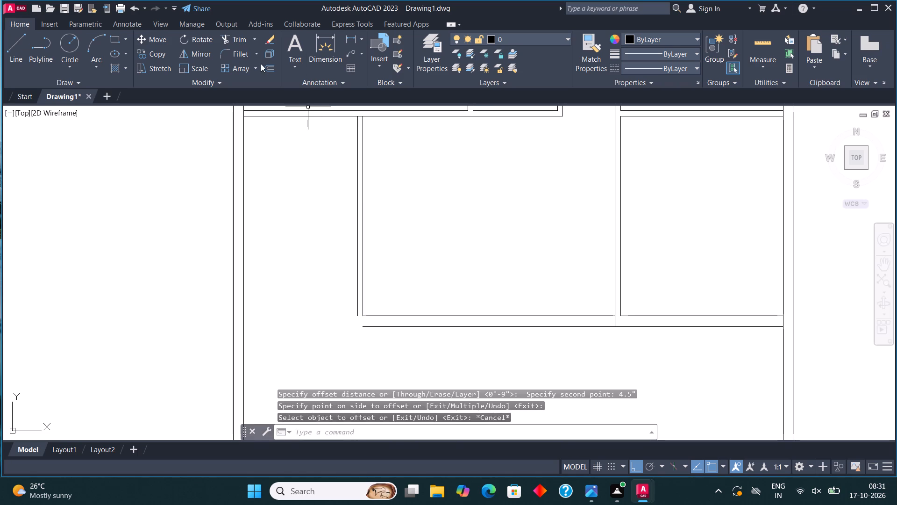
Fillet the partition's outer vertical line with the 9" wall's lower line to close the middle room's bottom-left corner.
{"action": "left_click", "coordinate": [234, 50]}
{"action": "left_click", "coordinate": [356, 259]}
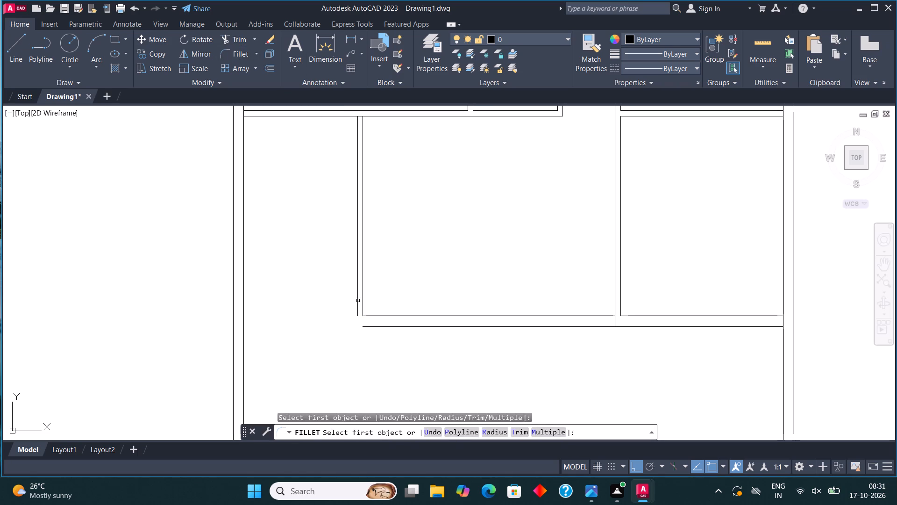
{"action": "left_click", "coordinate": [358, 301]}
{"action": "left_click", "coordinate": [371, 327]}
Draw a line 6' down the left wall's inner face from the upper-left room's outer bottom corner, then across to the vertical partition.
{"action": "left_click", "coordinate": [21, 43]}
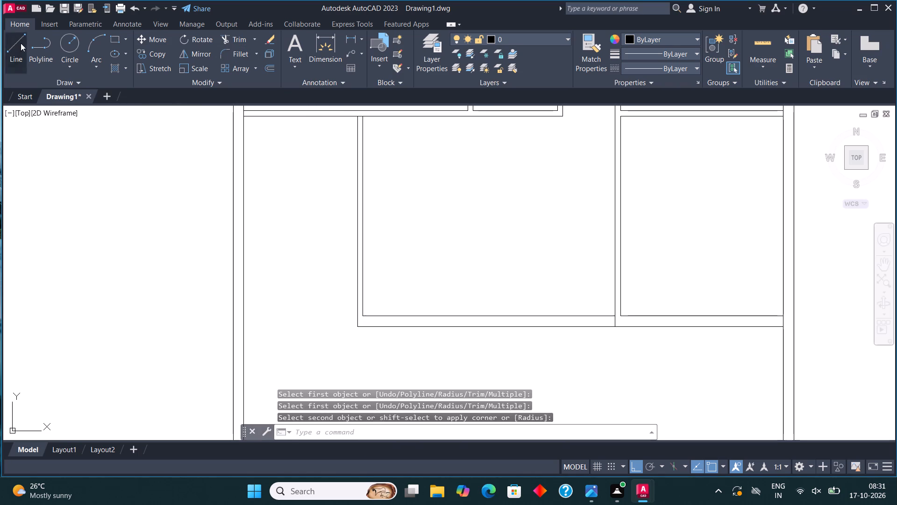
{"action": "middle_click_drag", "start_coordinate": [537, 223], "coordinate": [571, 242]}
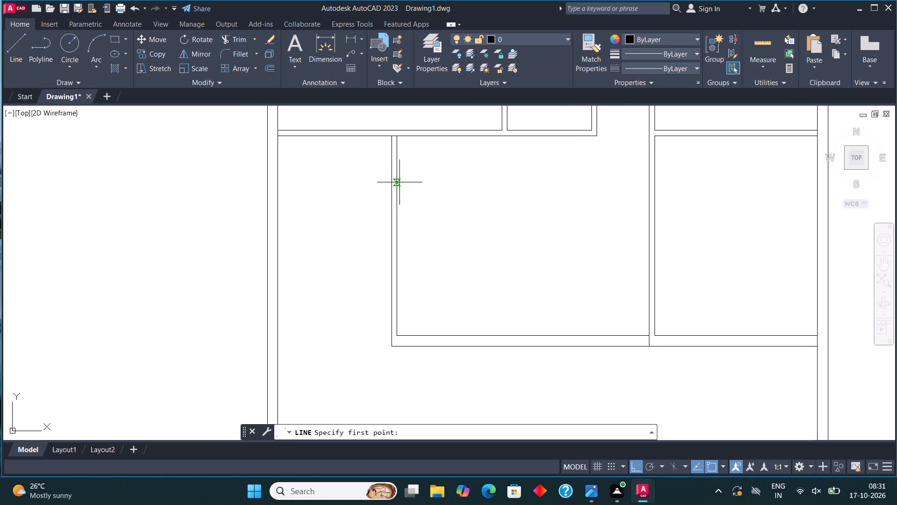
{"action": "left_click", "coordinate": [279, 135]}
{"action": "type", "text": "6'"}
{"action": "key", "text": "Return"}
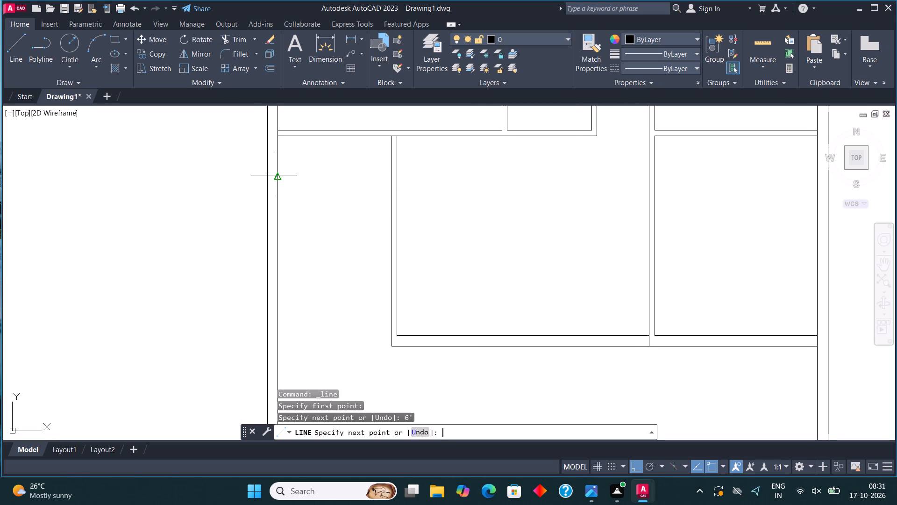
{"action": "left_click", "coordinate": [392, 218]}
{"action": "middle_click_drag", "start_coordinate": [412, 189], "coordinate": [465, 161]}
{"action": "key", "text": "Escape"}
Offset the small left room's new horizontal line 4.5" downward to form a partition.
{"action": "left_click", "coordinate": [385, 169]}
{"action": "left_click", "coordinate": [373, 221]}
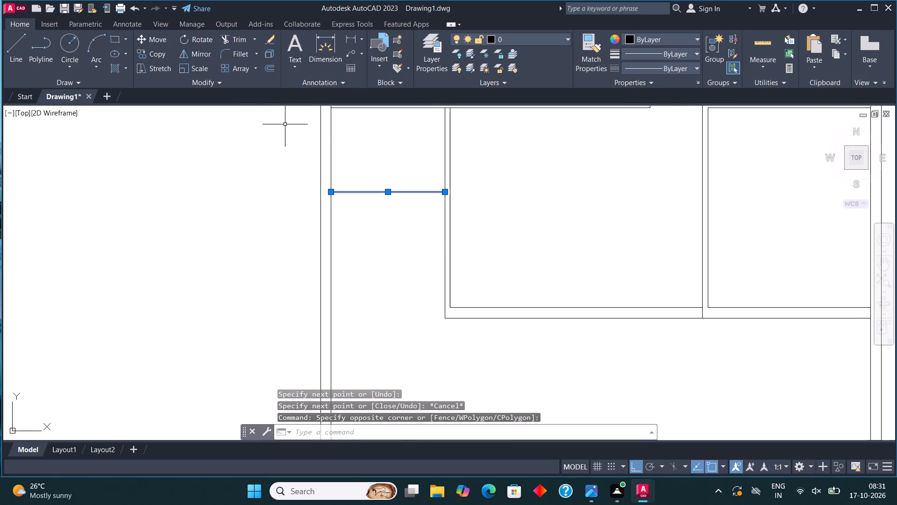
{"action": "left_click", "coordinate": [270, 67]}
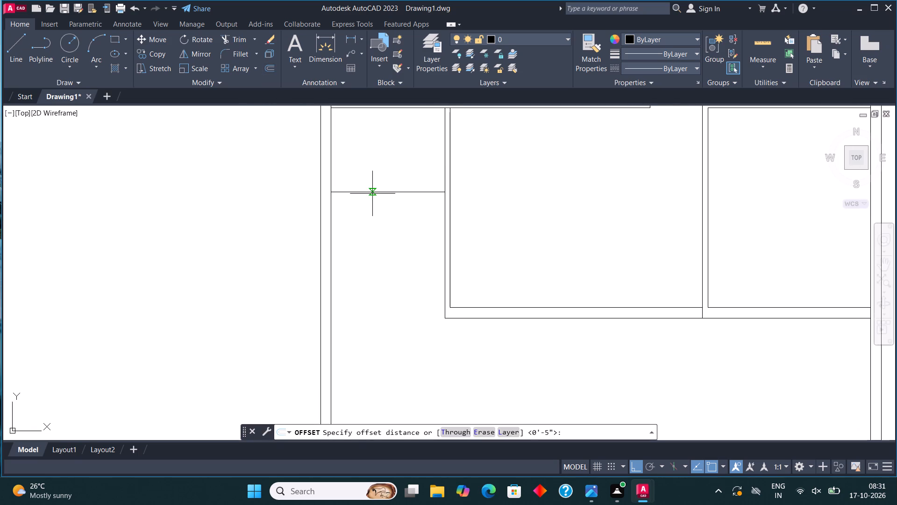
{"action": "left_click", "coordinate": [372, 194]}
{"action": "type", "text": "4.5\""}
{"action": "key", "text": "Return"}
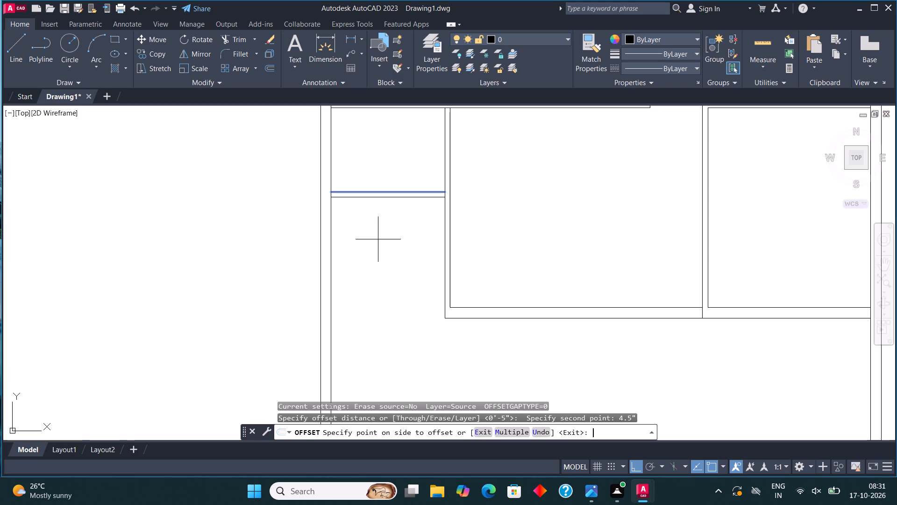
{"action": "left_click", "coordinate": [378, 239]}
{"action": "key", "text": "Escape"}
Extend the 9" wall with two horizontal lines from the middle room's bottom-left corner to the left wall's inner face.
{"action": "left_click", "coordinate": [17, 57]}
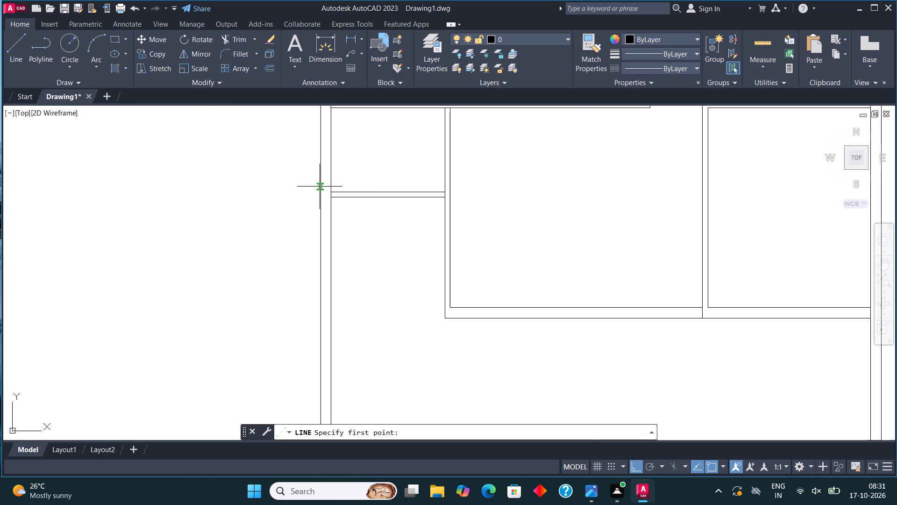
{"action": "scroll", "coordinate": [372, 197], "scroll_direction": "down", "scroll_amount": 2}
{"action": "middle_click_drag", "start_coordinate": [384, 203], "coordinate": [373, 109]}
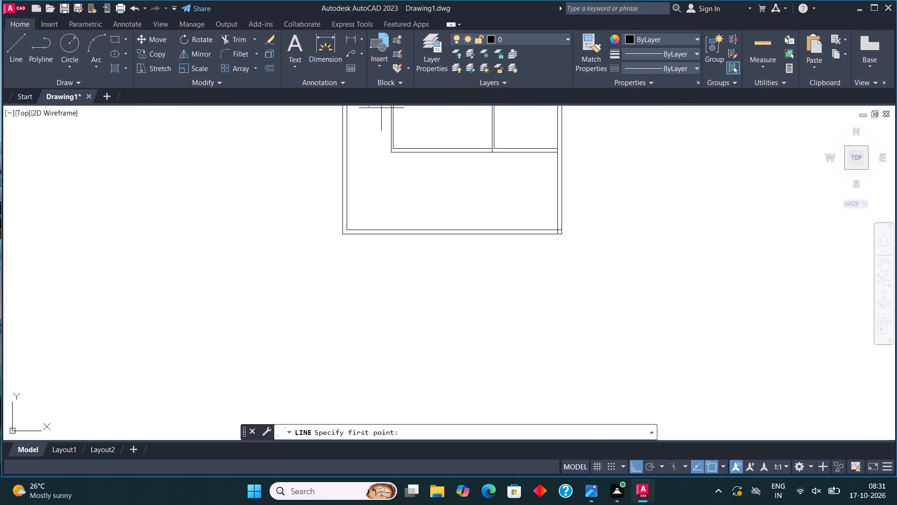
{"action": "scroll", "coordinate": [434, 209], "scroll_direction": "down", "scroll_amount": 3}
{"action": "scroll", "coordinate": [448, 188], "scroll_direction": "up", "scroll_amount": 3}
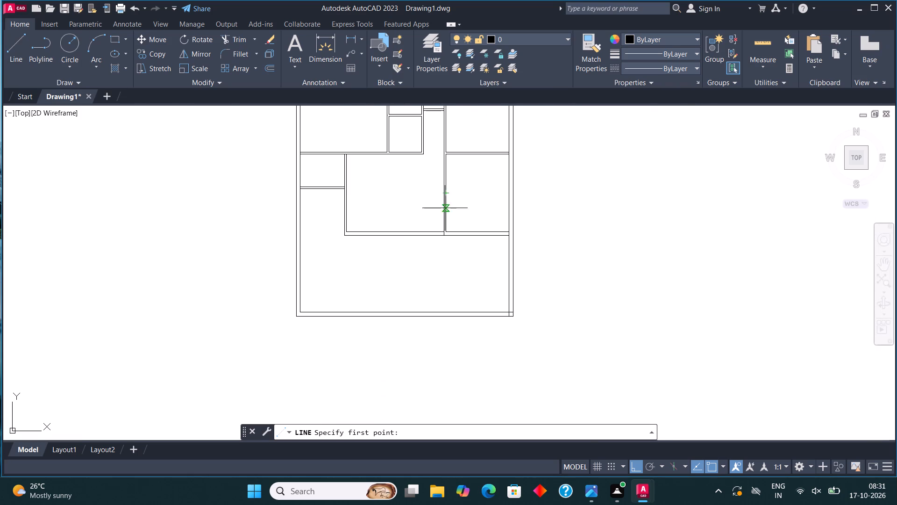
{"action": "scroll", "coordinate": [336, 235], "scroll_direction": "up", "scroll_amount": 2}
{"action": "left_click", "coordinate": [352, 238]}
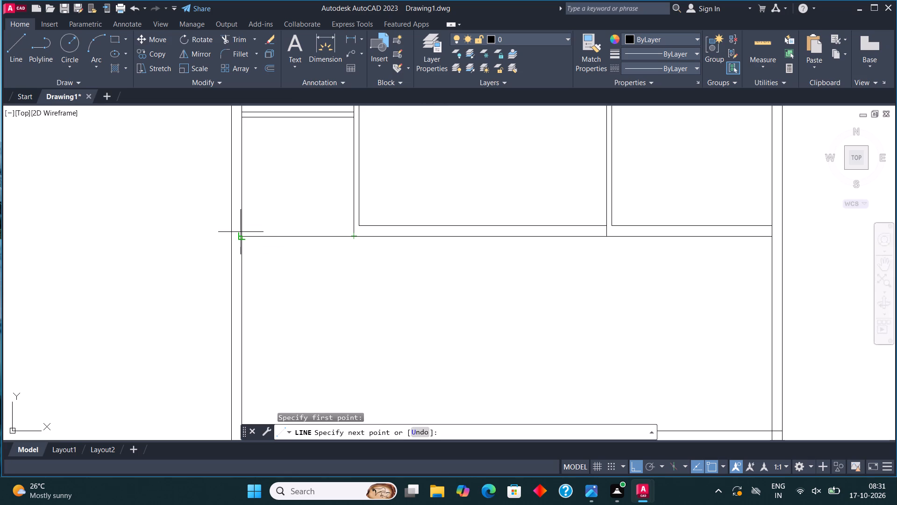
{"action": "left_click", "coordinate": [241, 232]}
{"action": "left_click", "coordinate": [22, 53]}
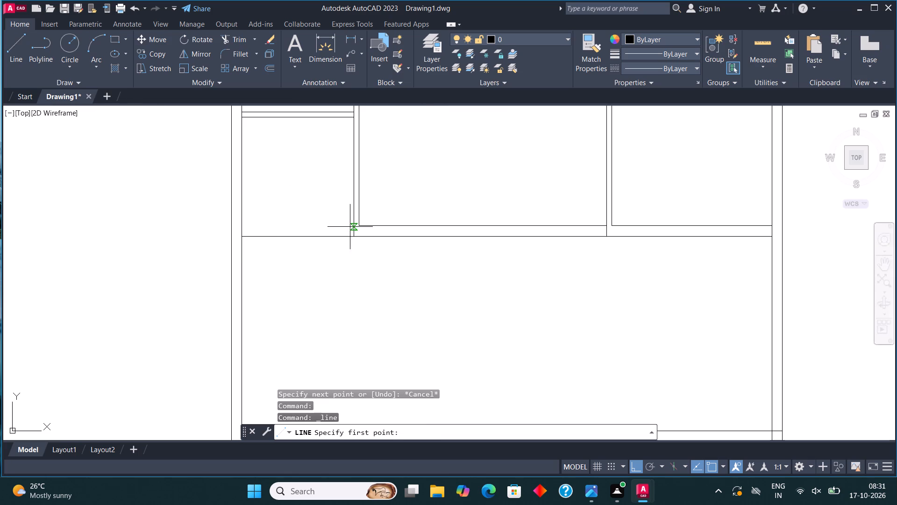
{"action": "left_click", "coordinate": [359, 223]}
{"action": "left_click", "coordinate": [244, 223]}
{"action": "key", "text": "Escape"}
Draw lines below the 9" wall from the left wall's inner face: 6' down, 6'6" across, and back up to the wall.
{"action": "scroll", "coordinate": [434, 218], "scroll_direction": "down", "scroll_amount": 3}
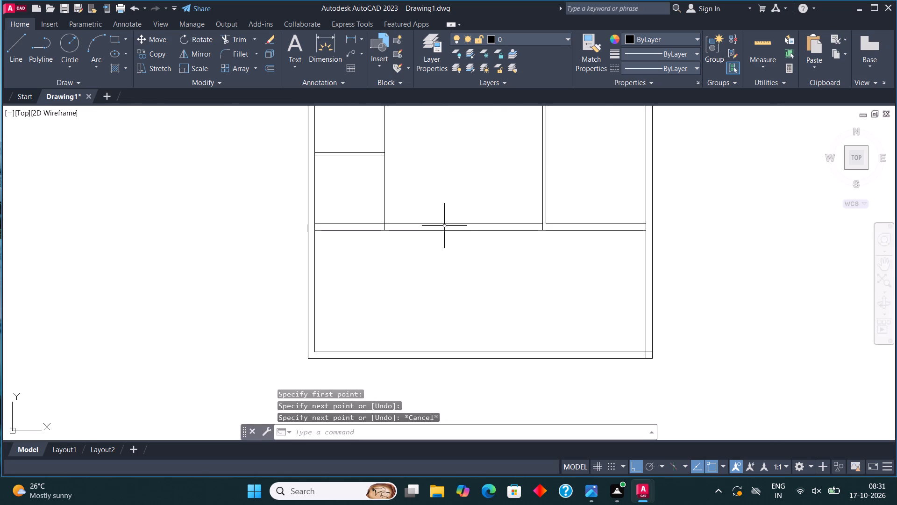
{"action": "scroll", "coordinate": [463, 245], "scroll_direction": "down", "scroll_amount": 1}
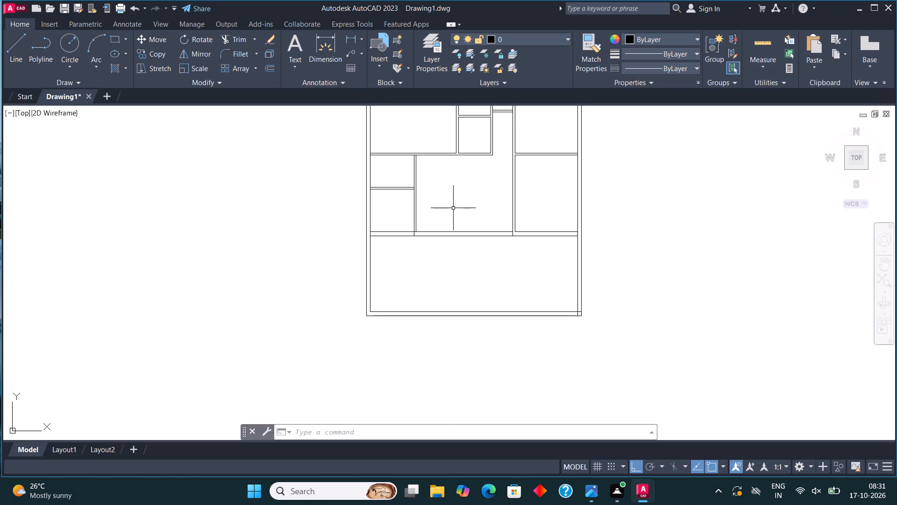
{"action": "left_click", "coordinate": [9, 43]}
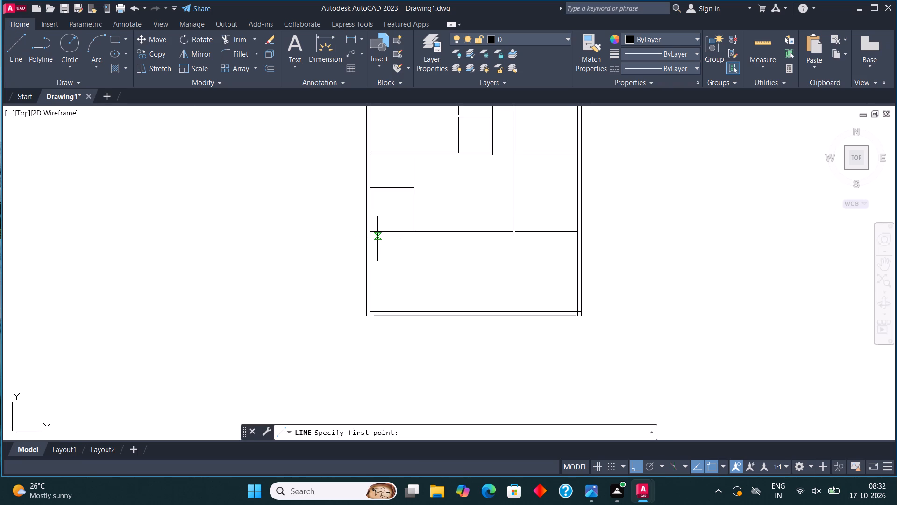
{"action": "scroll", "coordinate": [372, 242], "scroll_direction": "up", "scroll_amount": 2}
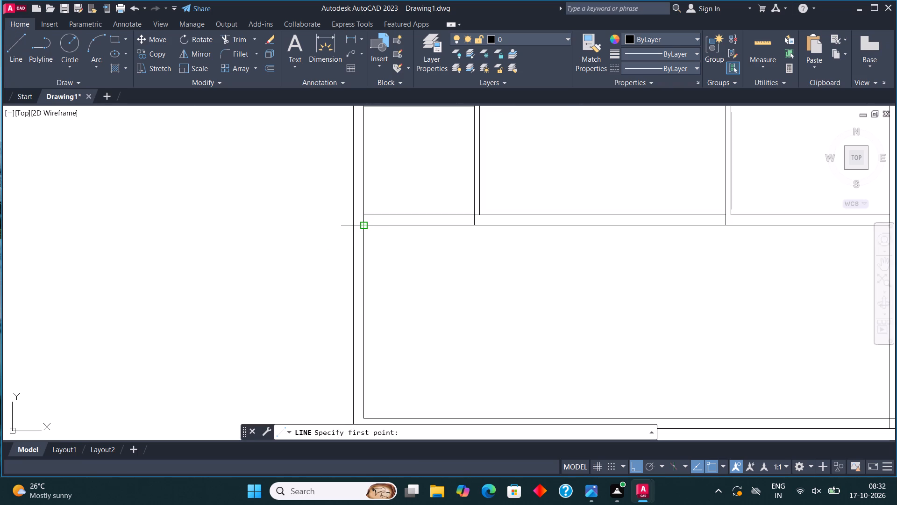
{"action": "left_click", "coordinate": [364, 227]}
{"action": "type", "text": "6'"}
{"action": "key", "text": "Return"}
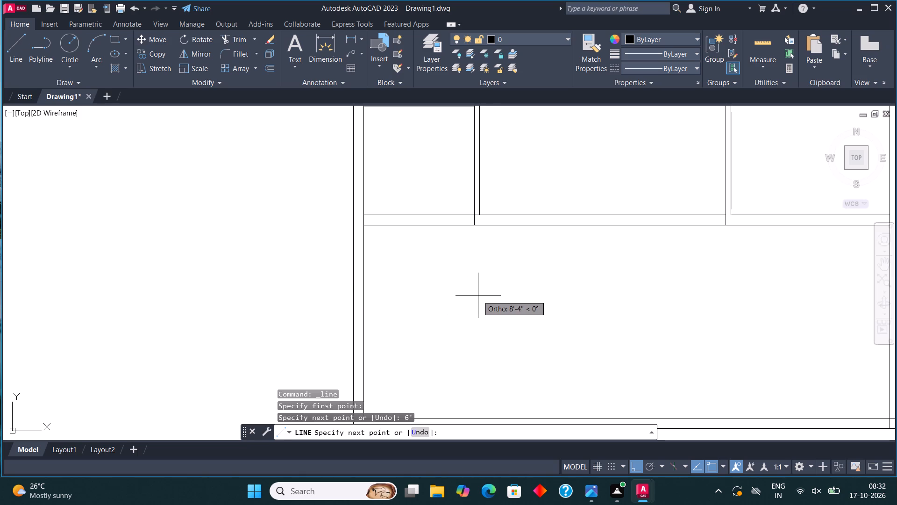
{"action": "type", "text": "6'6\""}
{"action": "key", "text": "Return"}
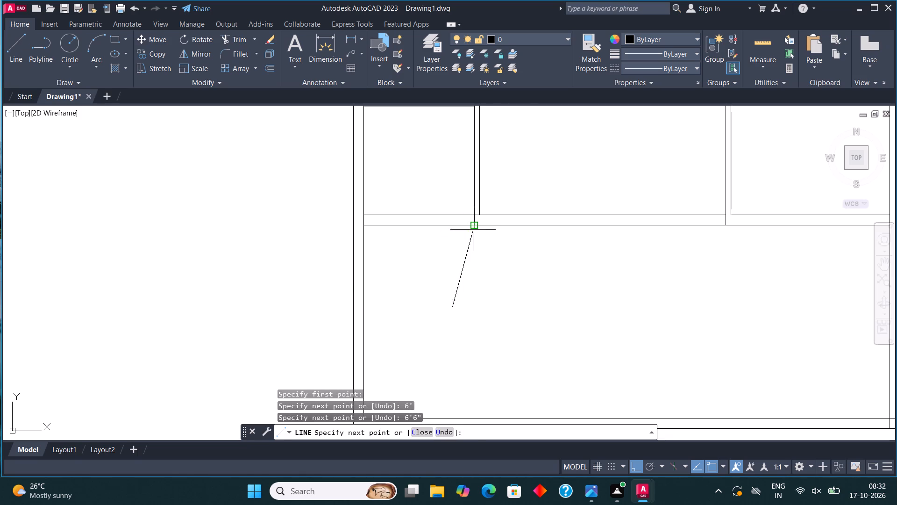
{"action": "left_click", "coordinate": [451, 228]}
{"action": "key", "text": "Escape"}
Move the new room's vertical line by its top endpoint to align with the inner line of the vertical partition above.
{"action": "scroll", "coordinate": [480, 281], "scroll_direction": "down", "scroll_amount": 3}
{"action": "scroll", "coordinate": [472, 275], "scroll_direction": "up", "scroll_amount": 1}
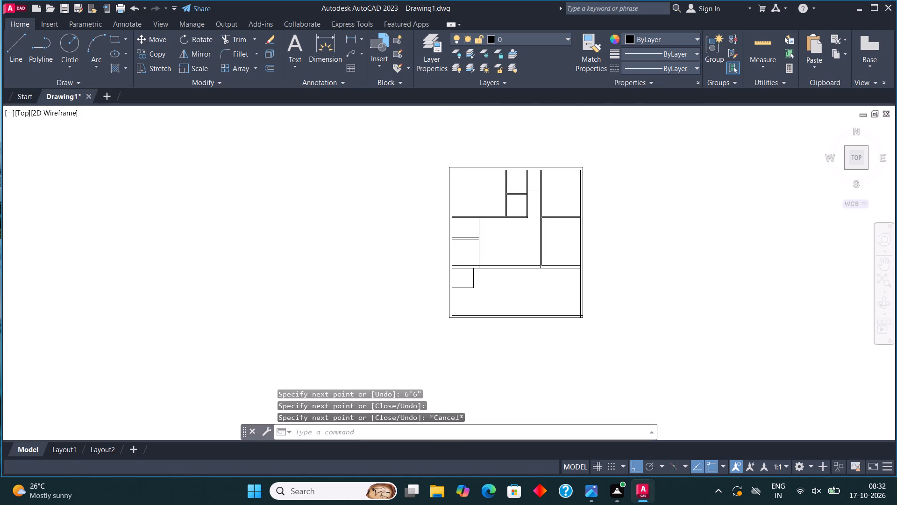
{"action": "scroll", "coordinate": [472, 275], "scroll_direction": "up", "scroll_amount": 1}
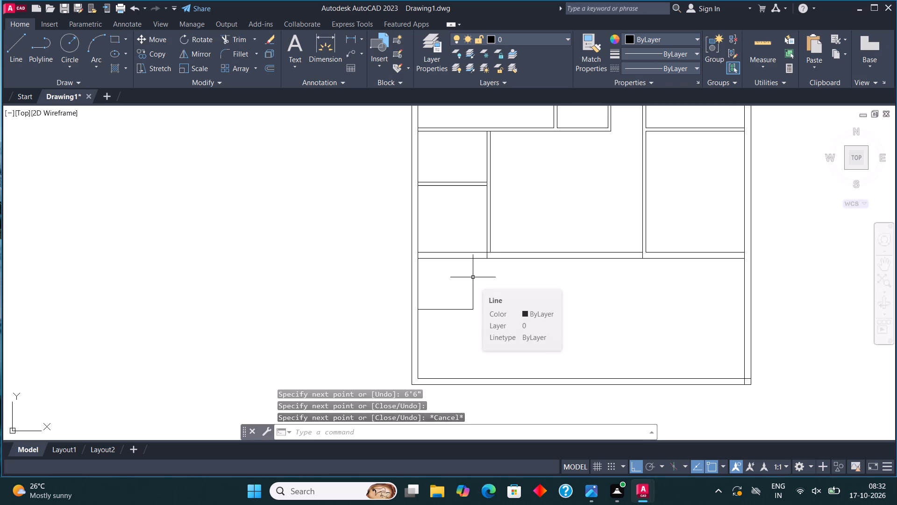
{"action": "scroll", "coordinate": [480, 279], "scroll_direction": "down", "scroll_amount": 1}
{"action": "scroll", "coordinate": [474, 289], "scroll_direction": "up", "scroll_amount": 2}
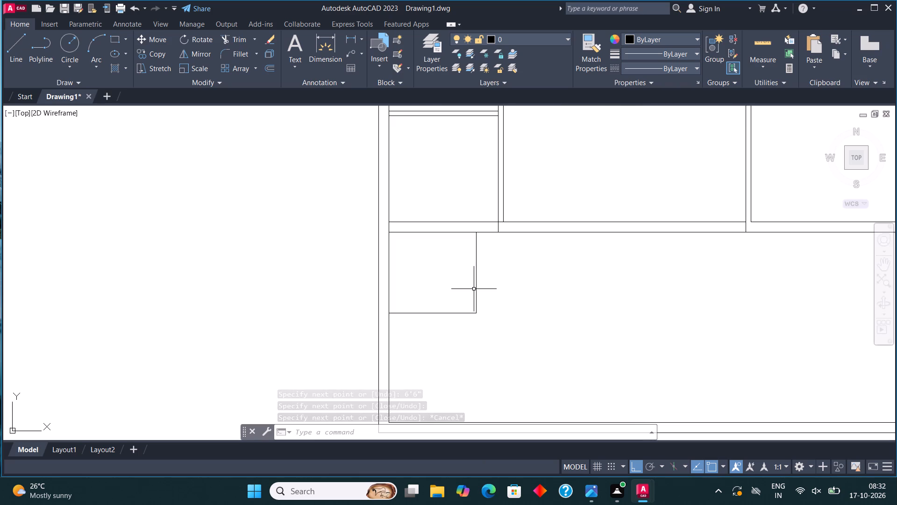
{"action": "left_click", "coordinate": [478, 279]}
{"action": "left_click", "coordinate": [473, 272]}
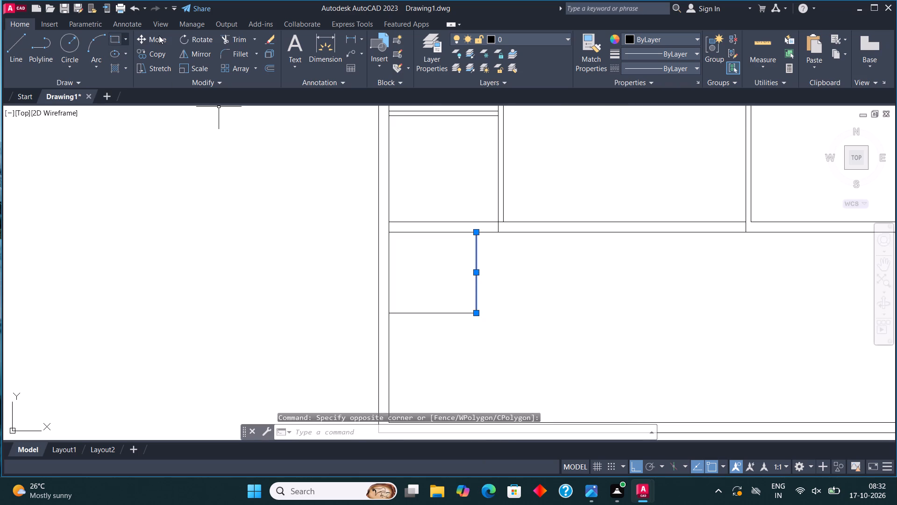
{"action": "left_click", "coordinate": [159, 36]}
{"action": "left_click", "coordinate": [475, 231]}
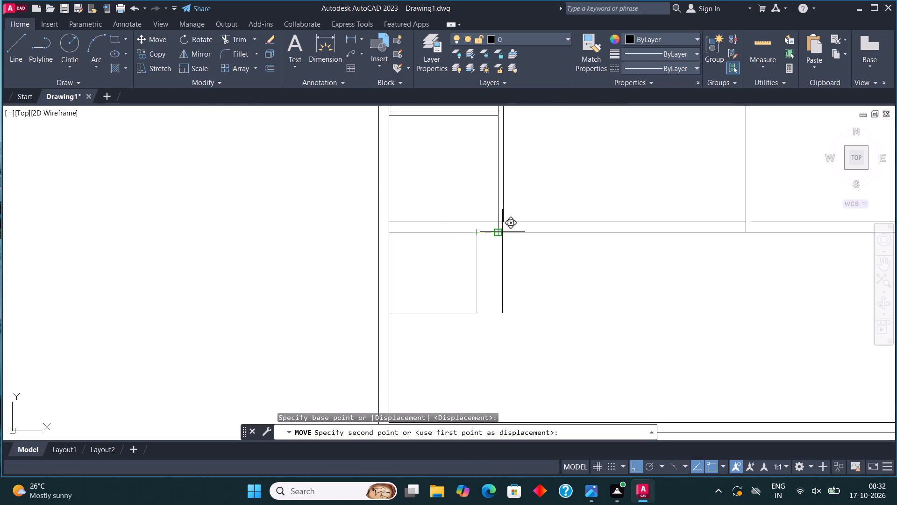
{"action": "left_click", "coordinate": [500, 232]}
Fillet the new room's horizontal line with the moved vertical line to close its bottom-right corner.
{"action": "left_click", "coordinate": [238, 54]}
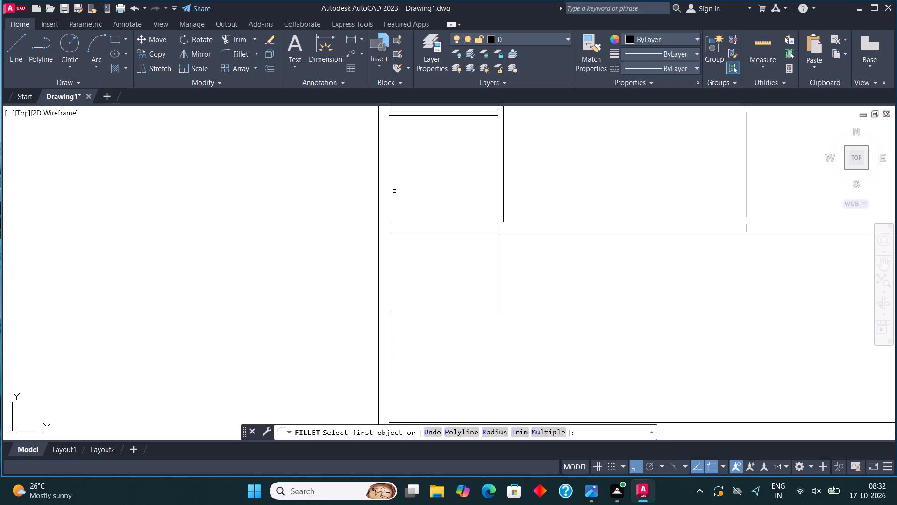
{"action": "left_click", "coordinate": [469, 313]}
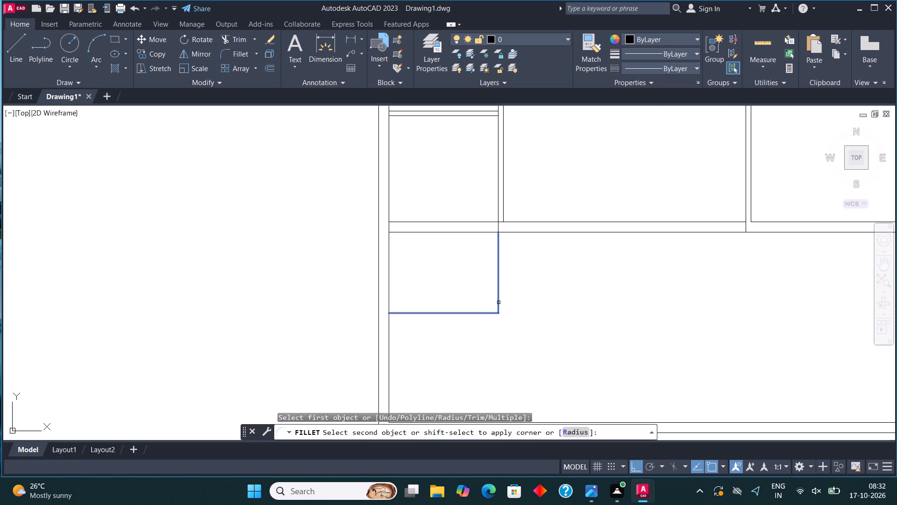
{"action": "left_click", "coordinate": [498, 303]}
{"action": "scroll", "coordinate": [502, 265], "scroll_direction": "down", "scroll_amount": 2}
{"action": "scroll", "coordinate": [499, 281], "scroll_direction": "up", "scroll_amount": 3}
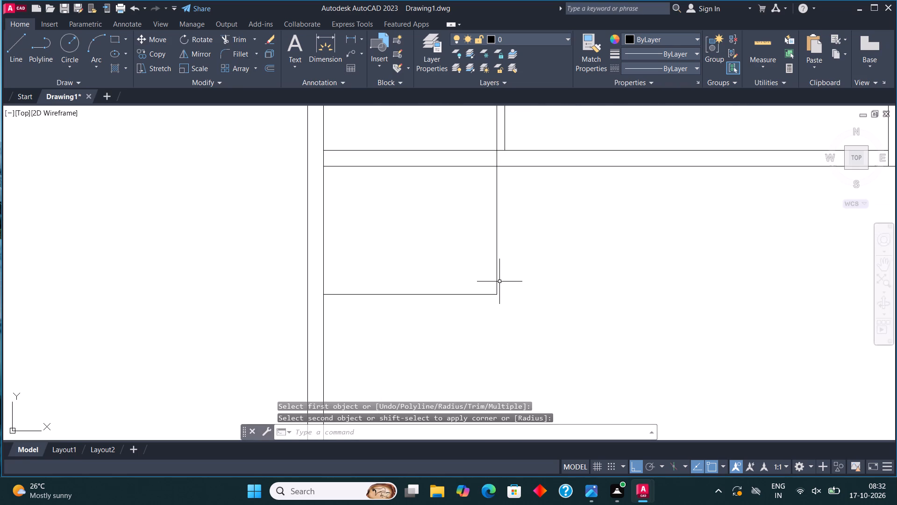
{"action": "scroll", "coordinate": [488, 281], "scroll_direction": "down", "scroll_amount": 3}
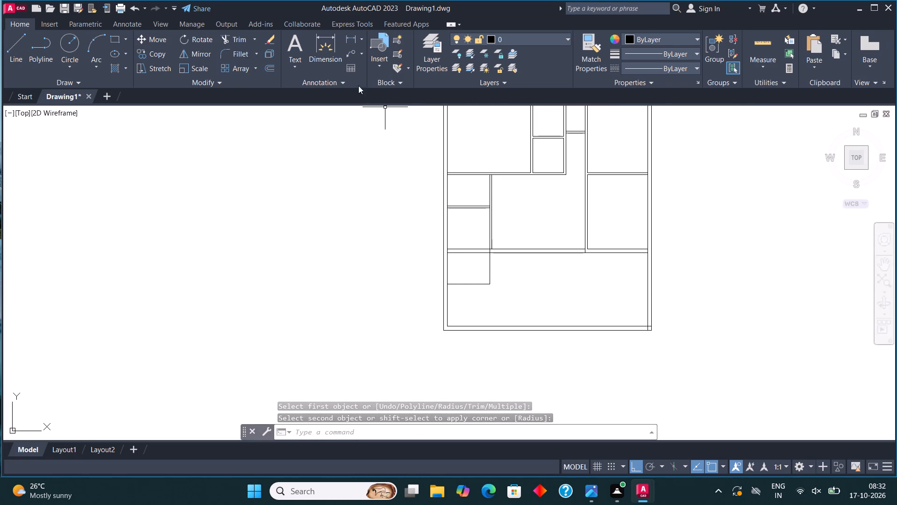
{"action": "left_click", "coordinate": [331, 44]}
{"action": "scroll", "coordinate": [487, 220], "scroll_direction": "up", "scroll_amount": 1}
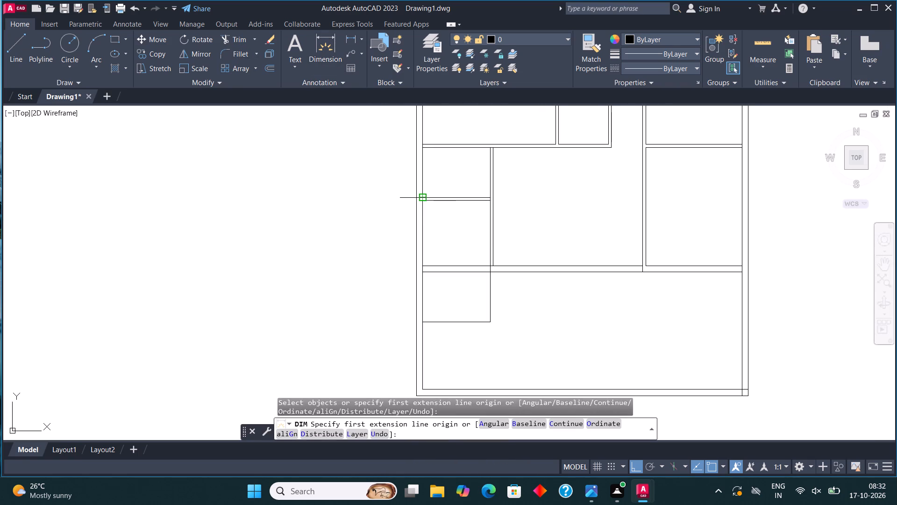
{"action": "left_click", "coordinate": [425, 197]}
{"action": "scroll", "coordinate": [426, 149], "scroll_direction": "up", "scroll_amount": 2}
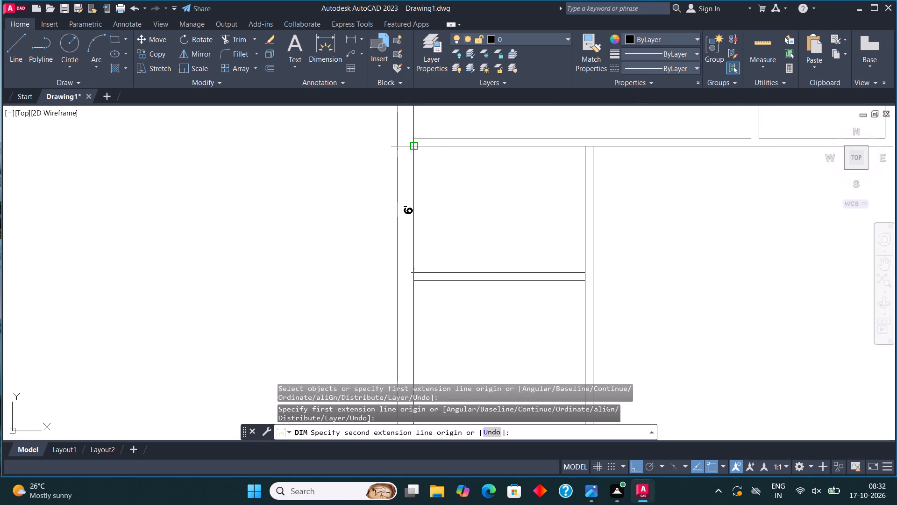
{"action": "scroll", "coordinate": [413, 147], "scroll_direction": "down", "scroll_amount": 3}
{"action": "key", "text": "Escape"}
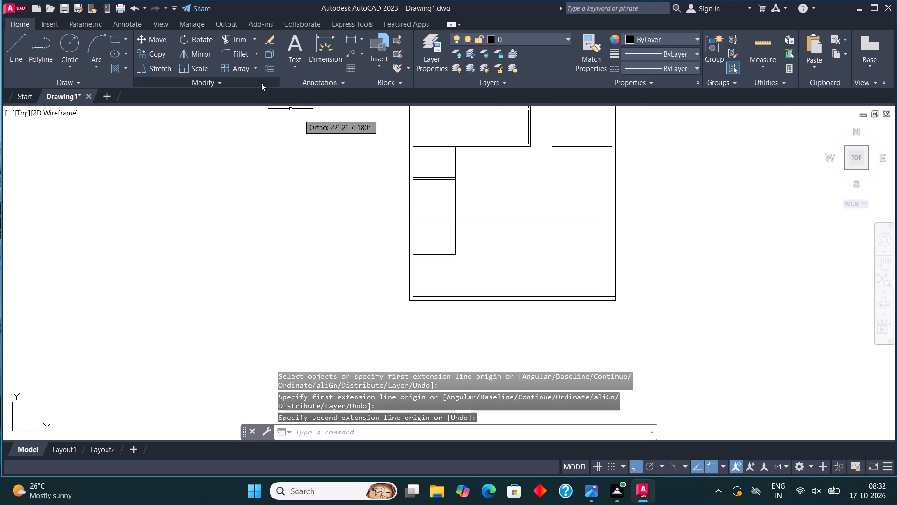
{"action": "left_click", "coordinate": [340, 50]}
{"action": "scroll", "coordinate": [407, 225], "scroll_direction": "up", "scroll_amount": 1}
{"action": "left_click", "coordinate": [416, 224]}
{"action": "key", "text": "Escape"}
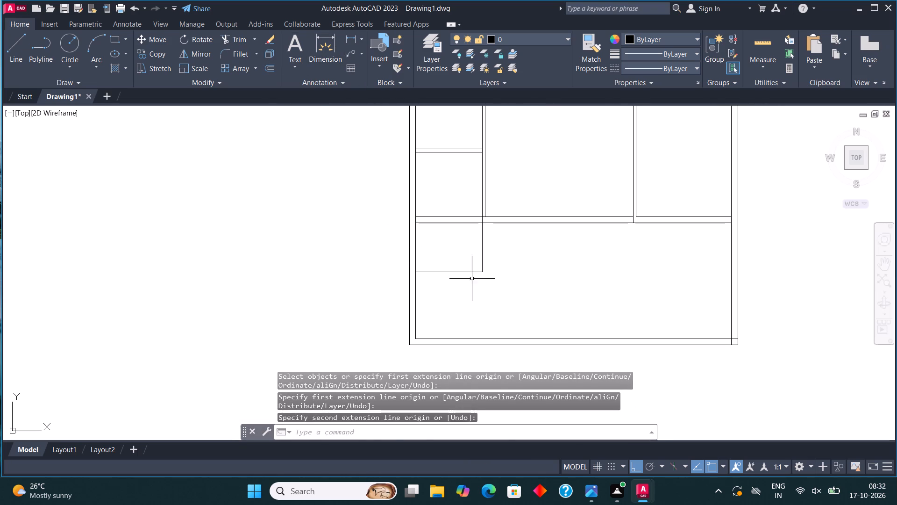
Offset the new small room's bottom line downward and its right line outward by 4.5" to form partitions.
{"action": "left_click", "coordinate": [499, 280]}
{"action": "left_click", "coordinate": [437, 246]}
{"action": "left_click", "coordinate": [270, 67]}
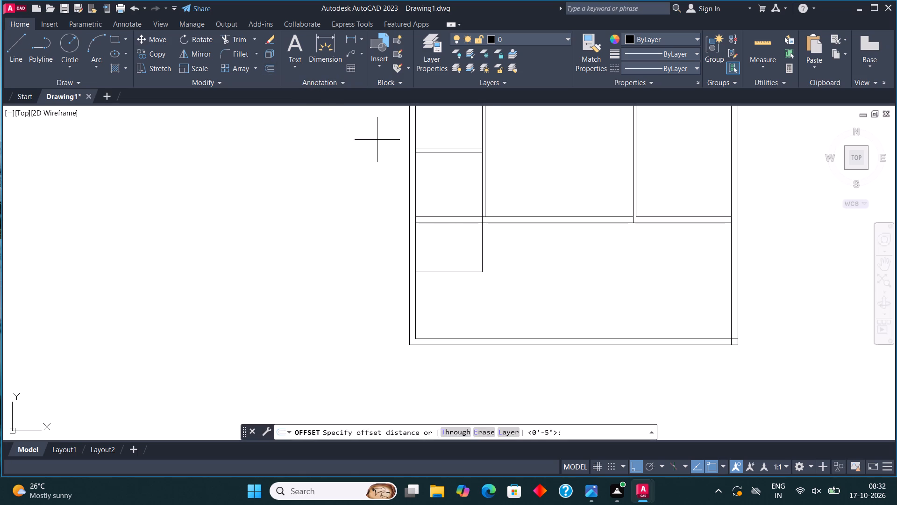
{"action": "left_click", "coordinate": [452, 271]}
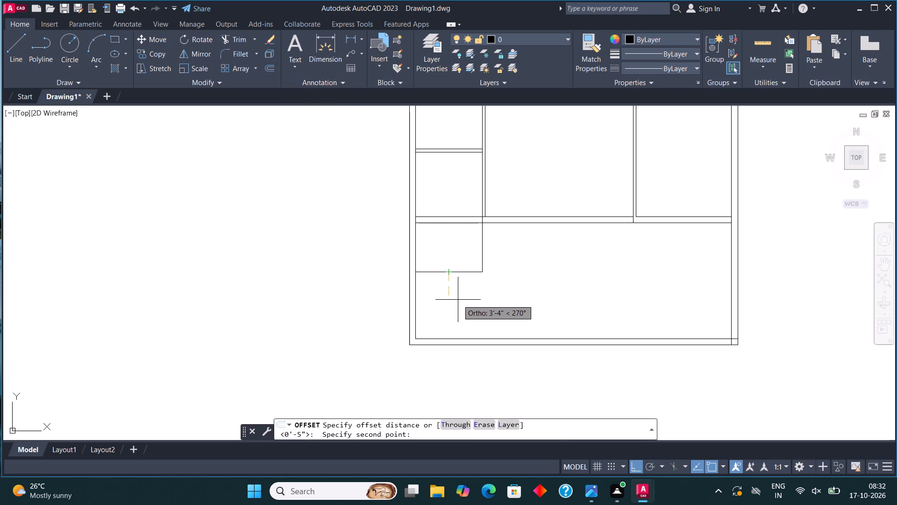
{"action": "type", "text": "4.5\""}
{"action": "key", "text": "Return"}
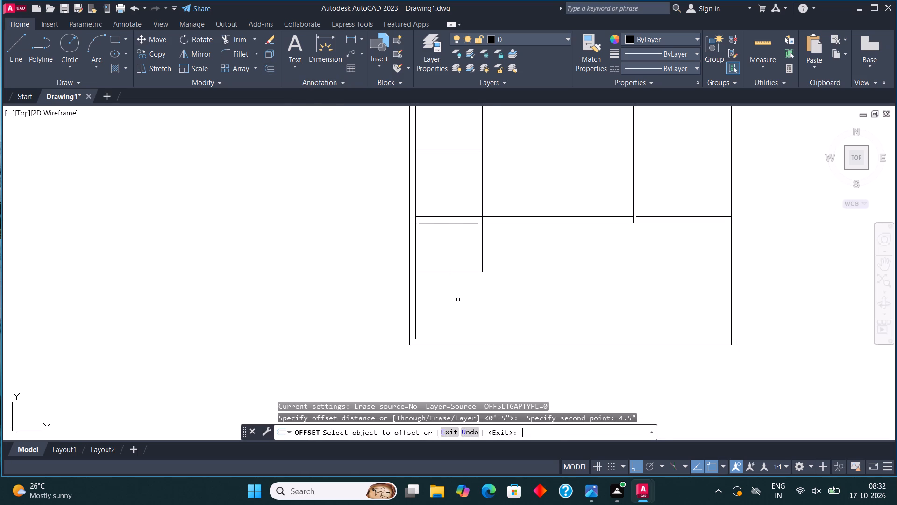
{"action": "left_click", "coordinate": [455, 274]}
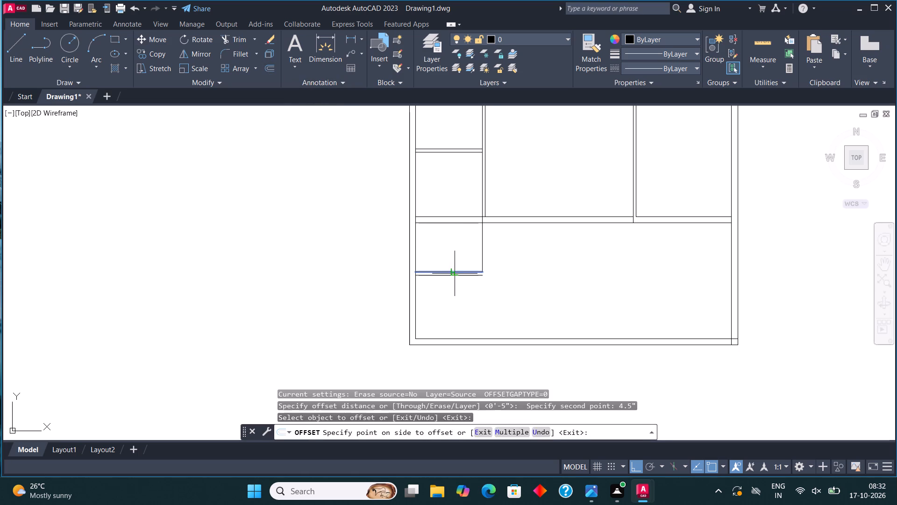
{"action": "left_click", "coordinate": [460, 285]}
{"action": "left_click", "coordinate": [481, 259]}
{"action": "left_click", "coordinate": [526, 256]}
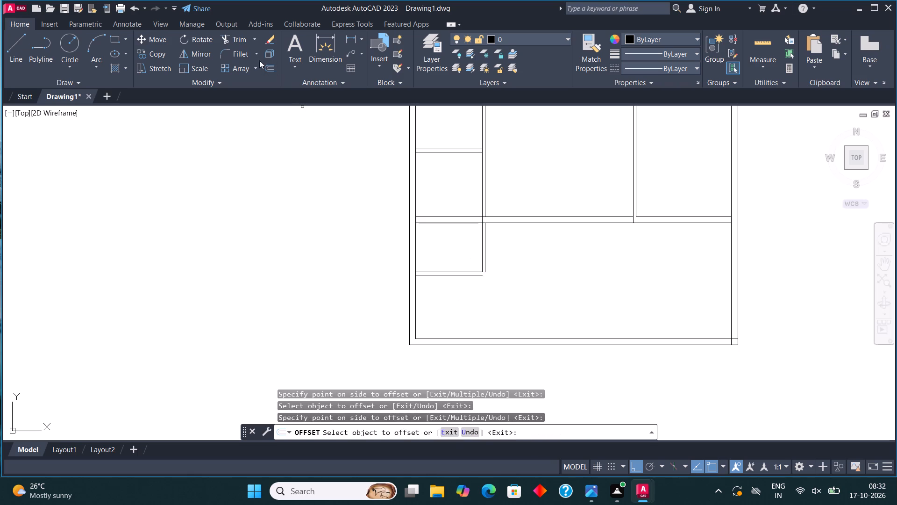
Fillet the two offset lines to close the small room's outer bottom-right corner.
{"action": "left_click", "coordinate": [246, 52]}
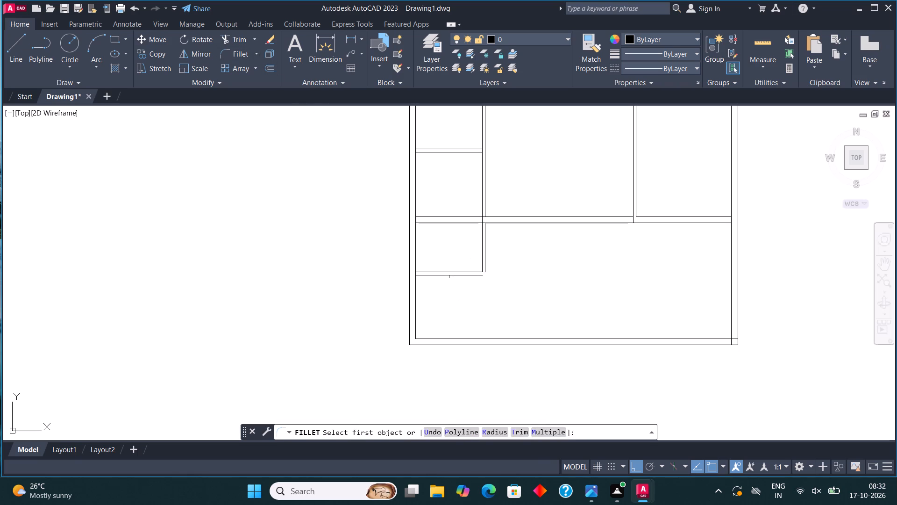
{"action": "left_click", "coordinate": [448, 275]}
{"action": "left_click", "coordinate": [484, 262]}
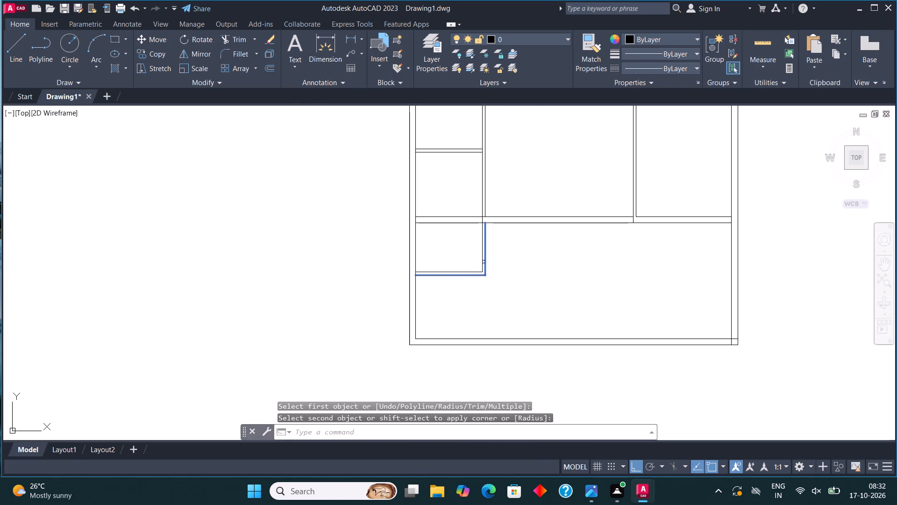
Draw lines from the small room's outer bottom-left point: 11' down, 12' across, and up to the 9" wall's lower line.
{"action": "scroll", "coordinate": [477, 288], "scroll_direction": "down", "scroll_amount": 1}
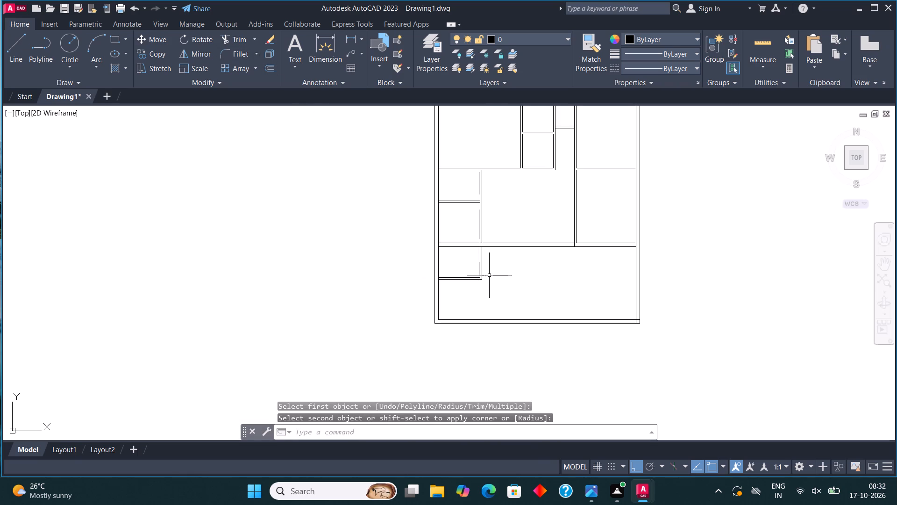
{"action": "middle_click_drag", "start_coordinate": [489, 275], "coordinate": [517, 291]}
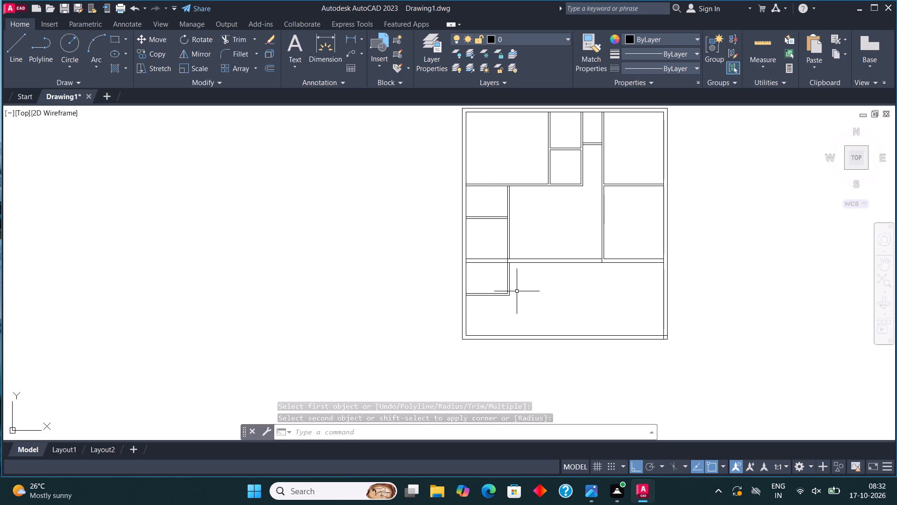
{"action": "left_click", "coordinate": [8, 43]}
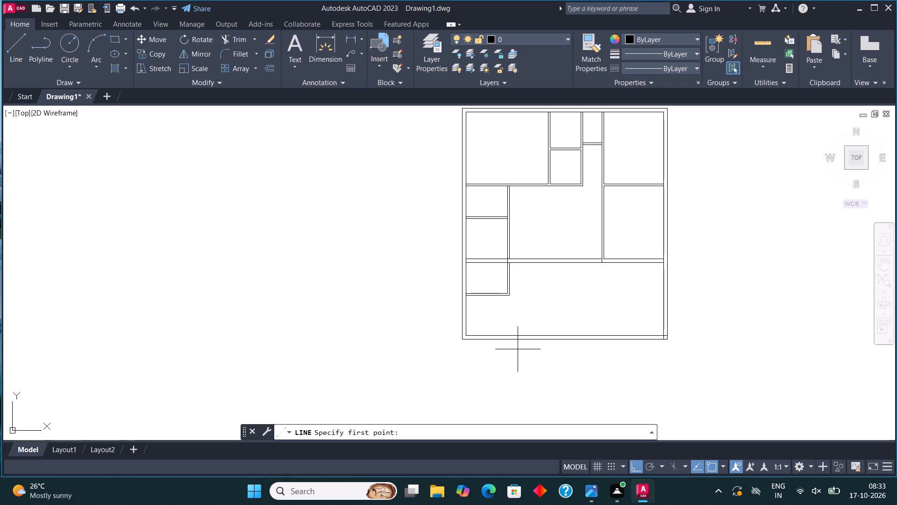
{"action": "scroll", "coordinate": [484, 312], "scroll_direction": "up", "scroll_amount": 2}
{"action": "left_click", "coordinate": [434, 274]}
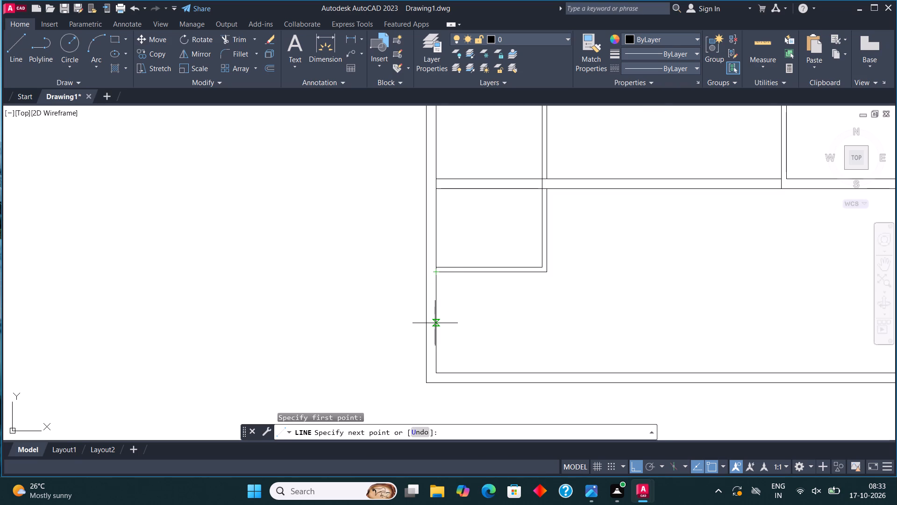
{"action": "type", "text": "11'"}
{"action": "key", "text": "Return"}
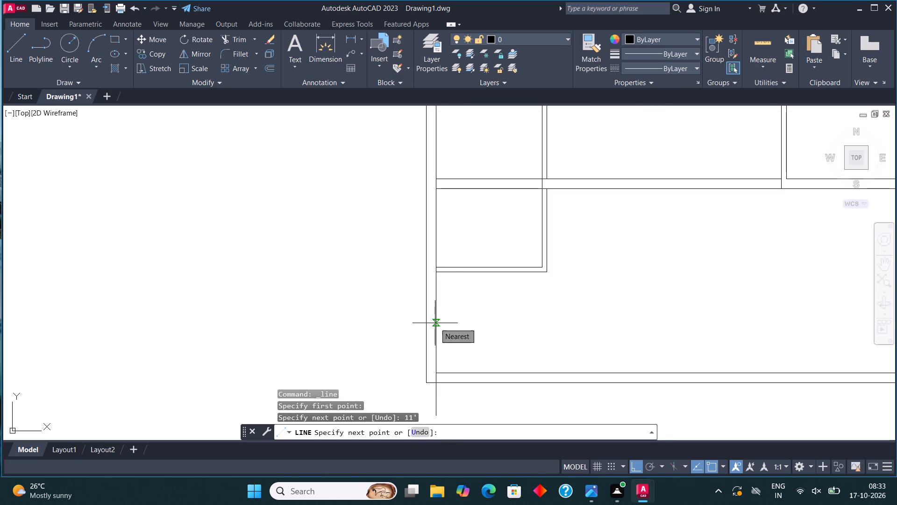
{"action": "scroll", "coordinate": [443, 323], "scroll_direction": "down", "scroll_amount": 2}
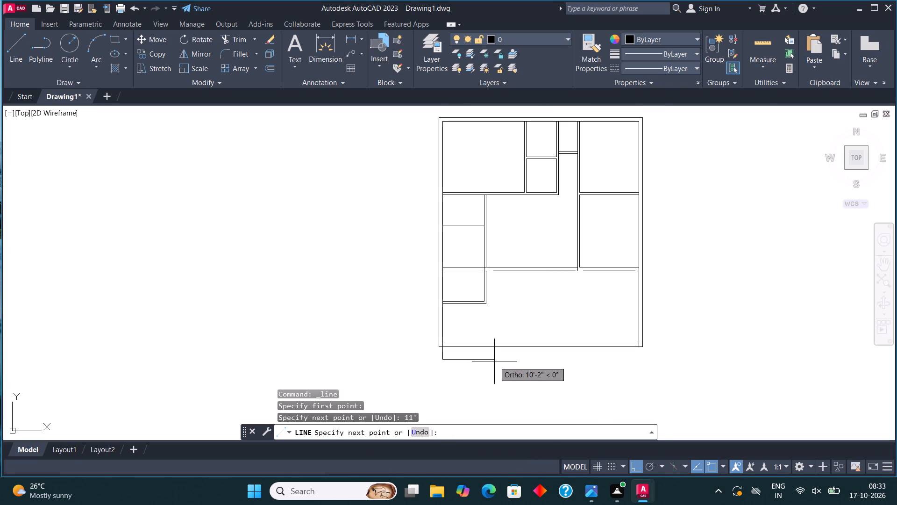
{"action": "type", "text": "12'"}
{"action": "key", "text": "Return"}
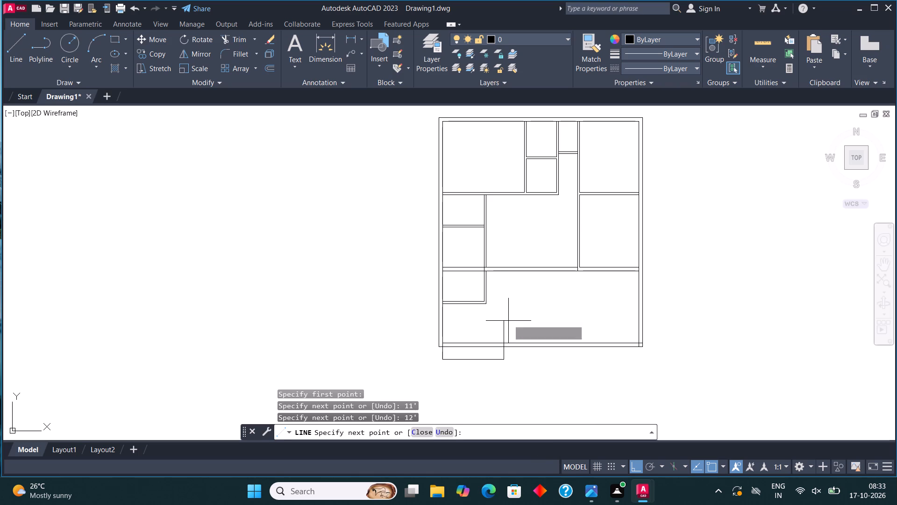
{"action": "left_click", "coordinate": [505, 272]}
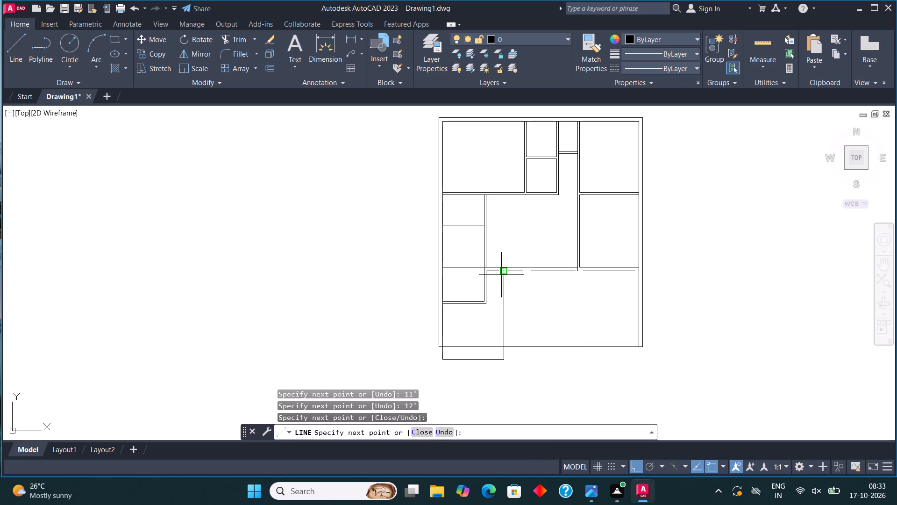
{"action": "scroll", "coordinate": [500, 278], "scroll_direction": "up", "scroll_amount": 1}
{"action": "middle_click_drag", "start_coordinate": [499, 273], "coordinate": [499, 242]}
{"action": "scroll", "coordinate": [500, 248], "scroll_direction": "down", "scroll_amount": 1}
{"action": "key", "text": "Escape"}
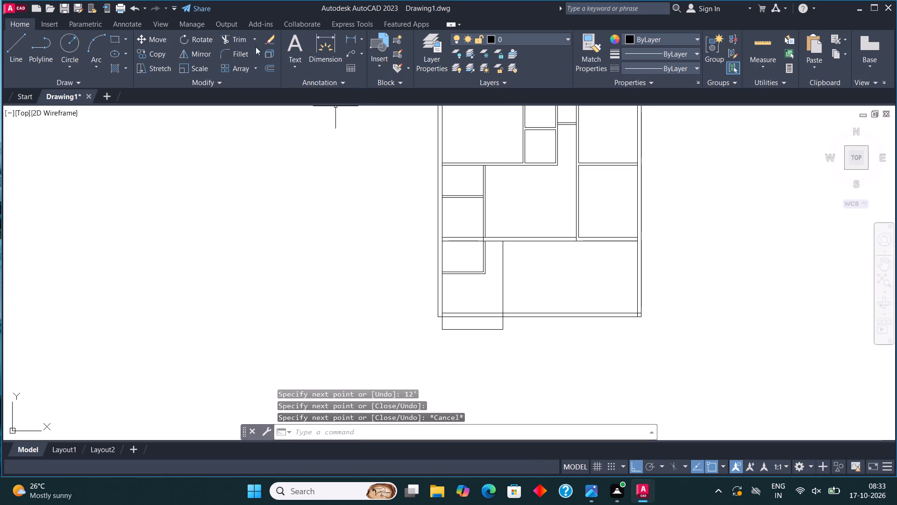
Trim away the two old bottom-wall lines running across the newly drawn 12' wide bottom-left room.
{"action": "left_click", "coordinate": [235, 37]}
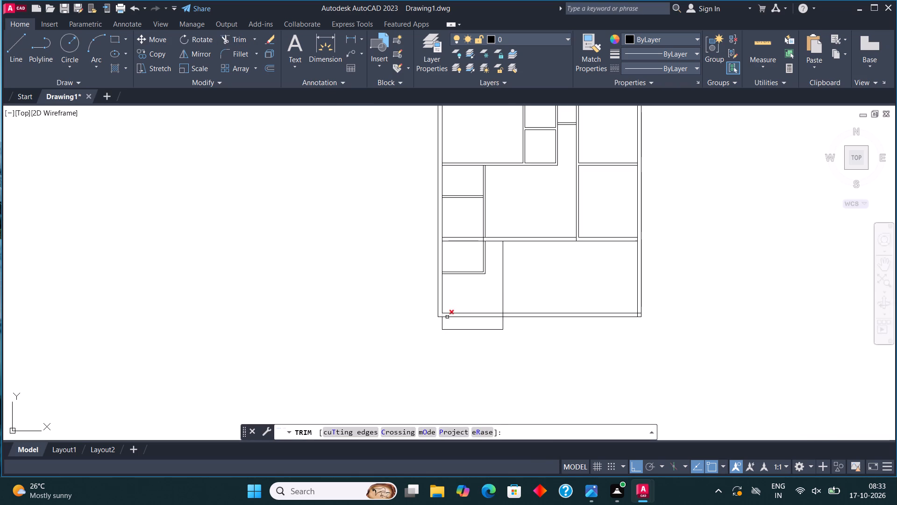
{"action": "left_click", "coordinate": [461, 323]}
{"action": "left_click", "coordinate": [461, 307]}
{"action": "key", "text": "Escape"}
Offset the bottom-left room's left, bottom and right lines outward by 9" to form its outer walls.
{"action": "left_click", "coordinate": [515, 345]}
{"action": "left_click", "coordinate": [437, 325]}
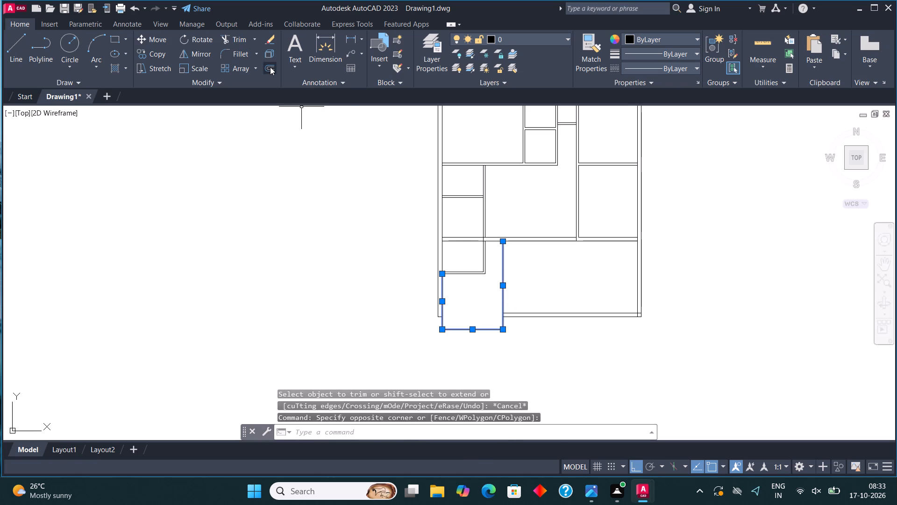
{"action": "left_click", "coordinate": [270, 67]}
{"action": "left_click", "coordinate": [446, 317]}
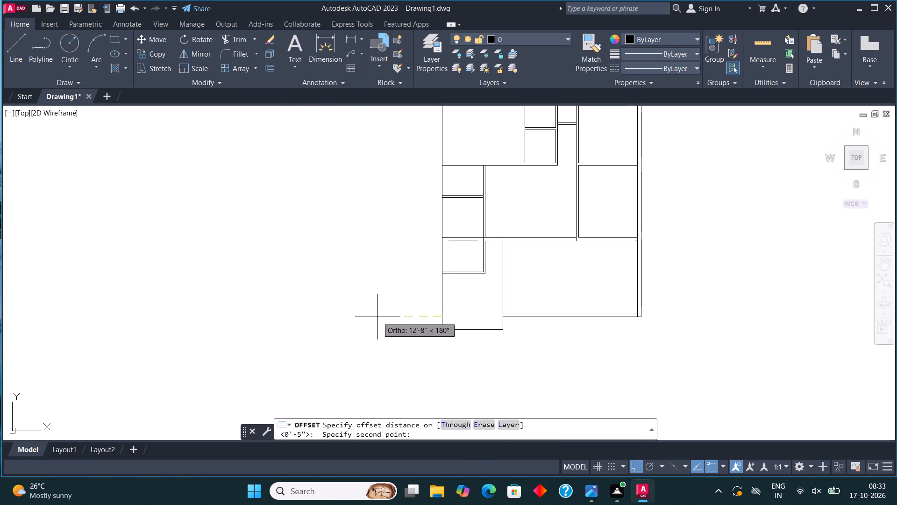
{"action": "key", "text": "9"}
{"action": "key", "text": "shift+quotedbl"}
{"action": "key", "text": "Return"}
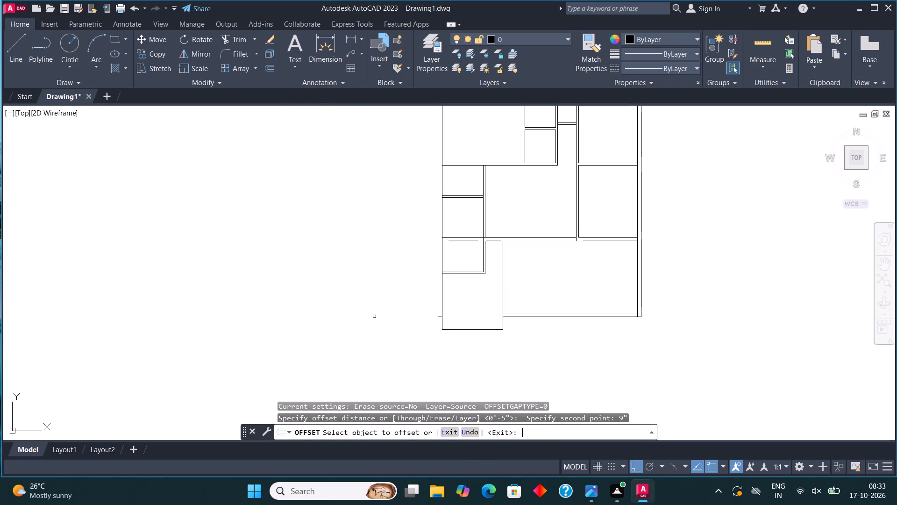
{"action": "left_click", "coordinate": [442, 322]}
{"action": "left_click", "coordinate": [425, 325]}
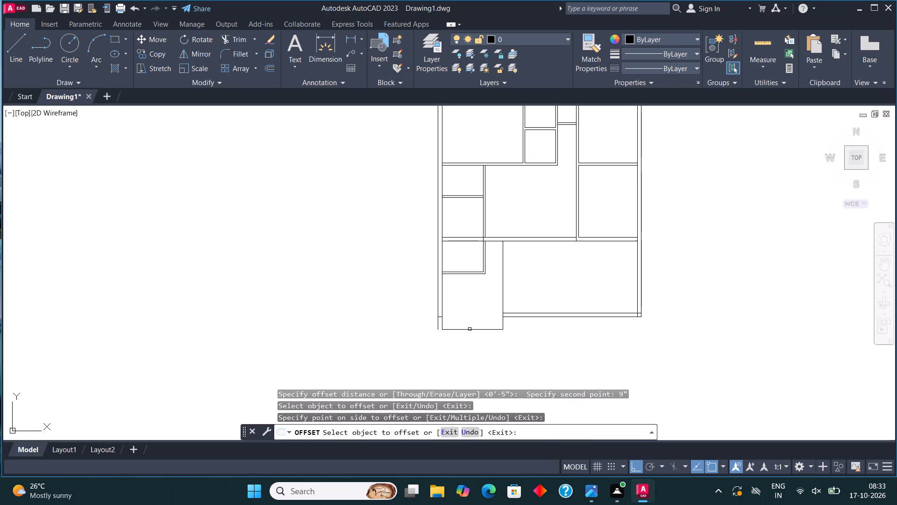
{"action": "left_click", "coordinate": [472, 330]}
{"action": "left_click", "coordinate": [475, 349]}
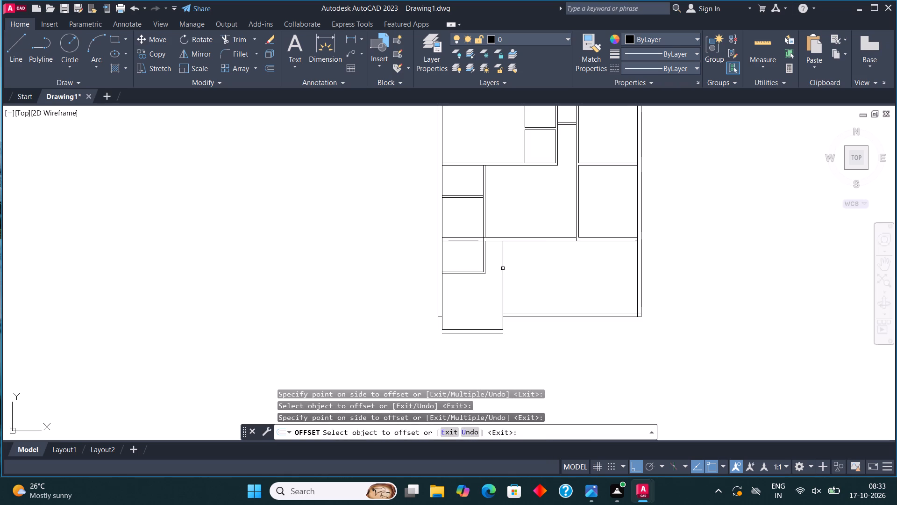
{"action": "left_click", "coordinate": [503, 268]}
{"action": "left_click", "coordinate": [544, 268]}
{"action": "key", "text": "Escape"}
Fillet the offset lines to close the bottom-left room's two outer bottom corners.
{"action": "left_click", "coordinate": [235, 53]}
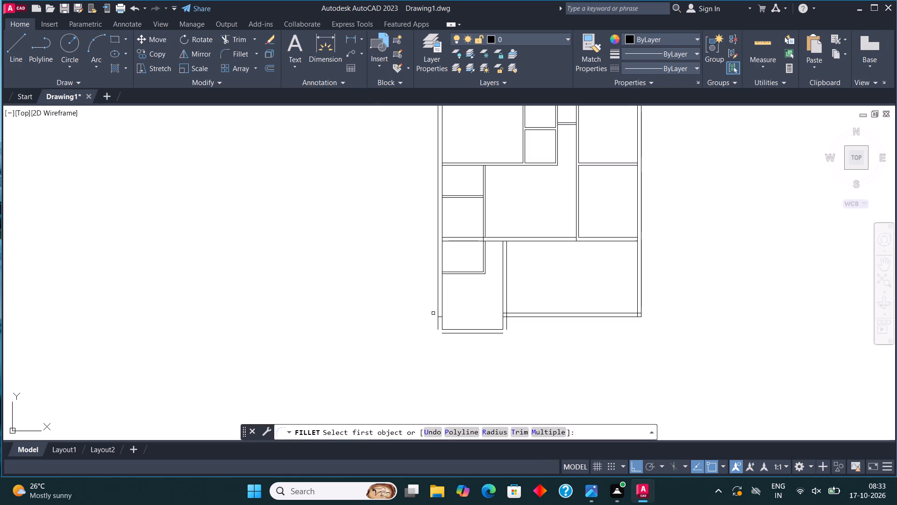
{"action": "left_click", "coordinate": [438, 322]}
{"action": "left_click", "coordinate": [447, 334]}
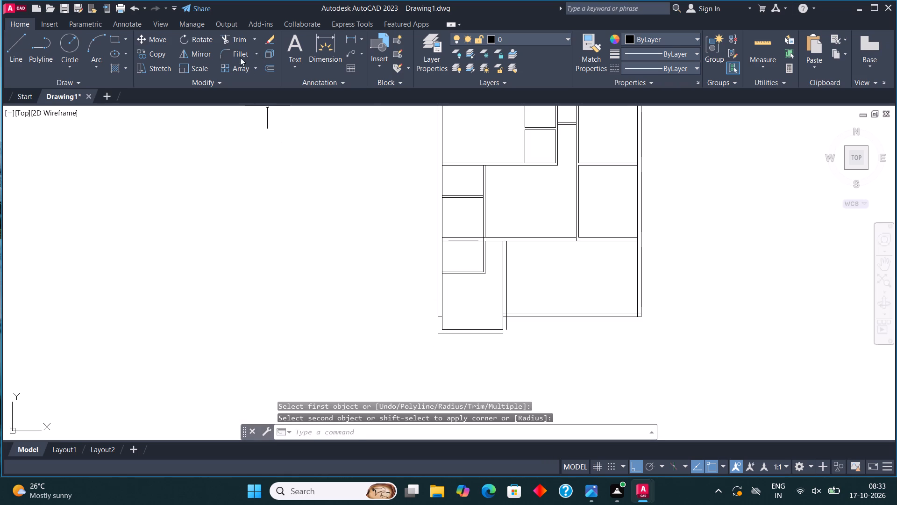
{"action": "left_click", "coordinate": [235, 50]}
{"action": "left_click", "coordinate": [506, 302]}
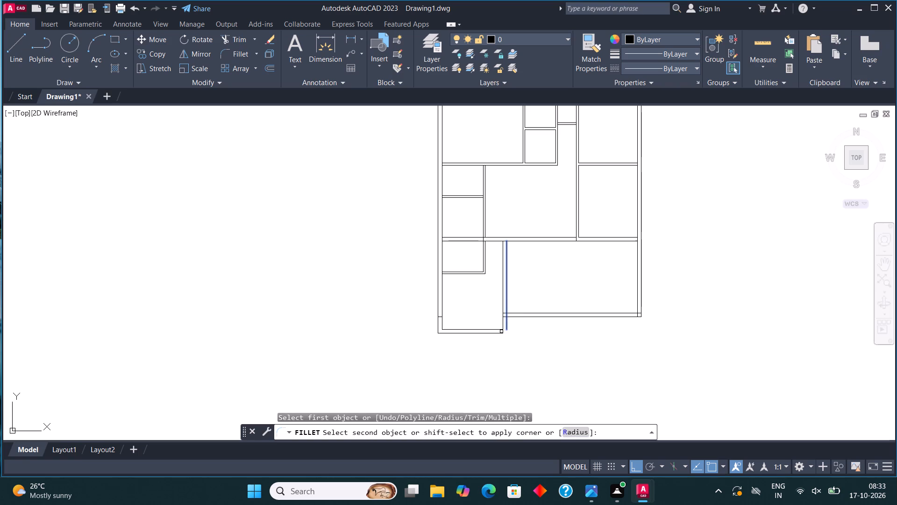
{"action": "left_click", "coordinate": [497, 335]}
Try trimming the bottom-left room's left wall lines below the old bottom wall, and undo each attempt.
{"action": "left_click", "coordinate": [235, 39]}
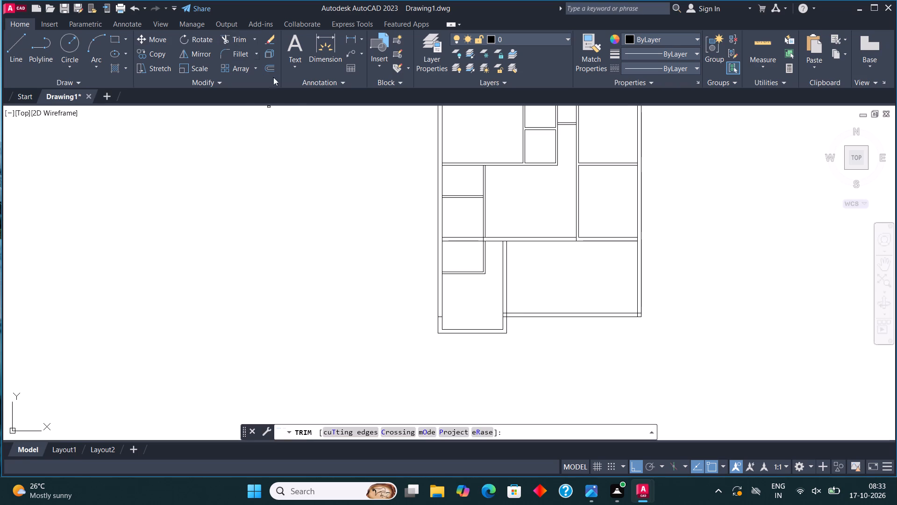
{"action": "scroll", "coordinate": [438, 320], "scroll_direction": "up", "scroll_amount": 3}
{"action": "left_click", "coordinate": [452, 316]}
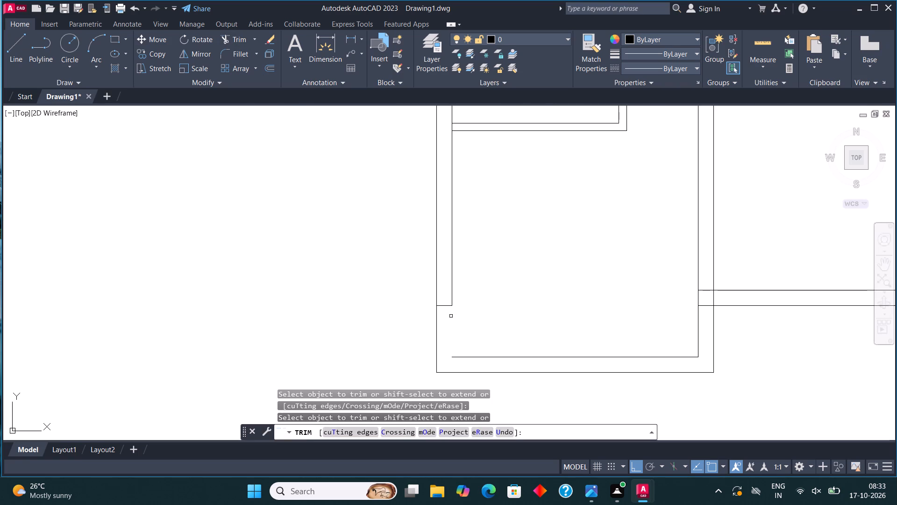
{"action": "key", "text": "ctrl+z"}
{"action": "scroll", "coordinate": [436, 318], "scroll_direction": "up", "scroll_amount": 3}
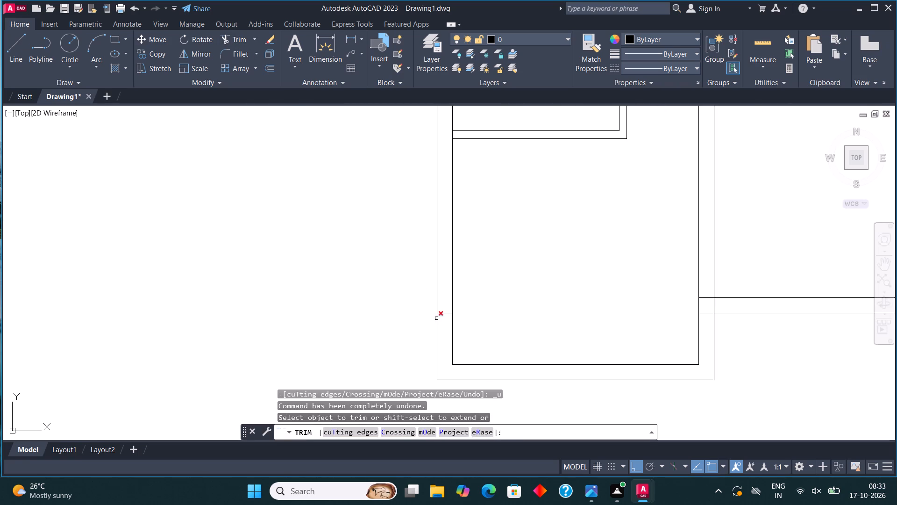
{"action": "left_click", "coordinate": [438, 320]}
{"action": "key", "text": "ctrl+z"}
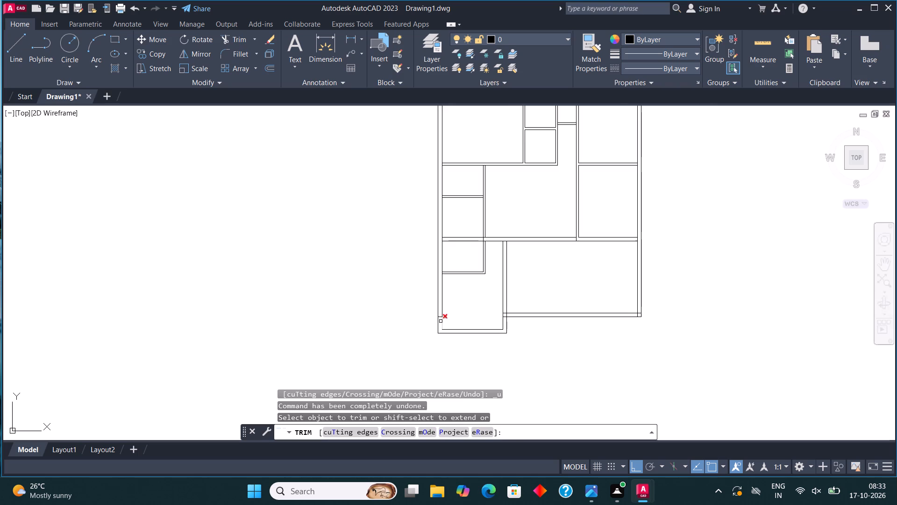
Trim the old bottom-wall line remnants that cross the bottom-left room's left and right 9" walls.
{"action": "scroll", "coordinate": [441, 320], "scroll_direction": "up", "scroll_amount": 4}
{"action": "left_click", "coordinate": [419, 292]}
{"action": "left_click", "coordinate": [419, 317]}
{"action": "scroll", "coordinate": [392, 298], "scroll_direction": "down", "scroll_amount": 4}
{"action": "scroll", "coordinate": [485, 295], "scroll_direction": "up", "scroll_amount": 2}
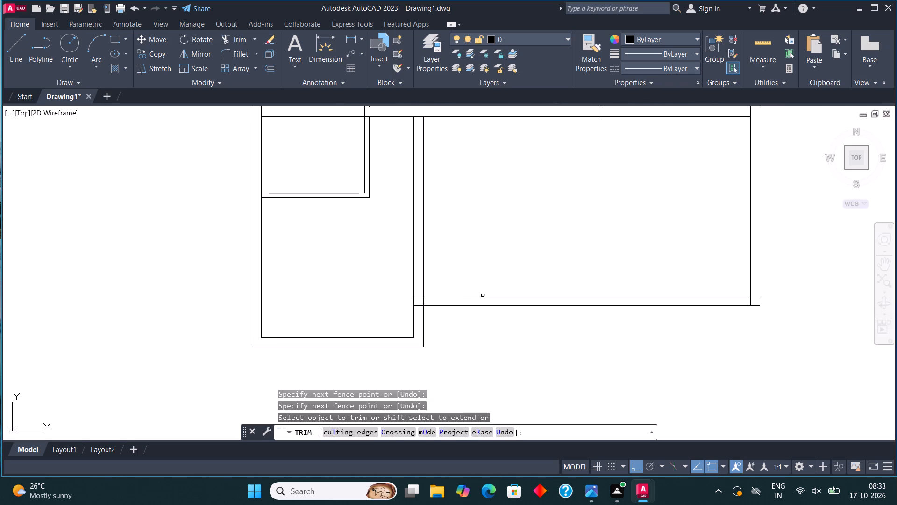
{"action": "left_click", "coordinate": [417, 314]}
{"action": "left_click", "coordinate": [420, 289]}
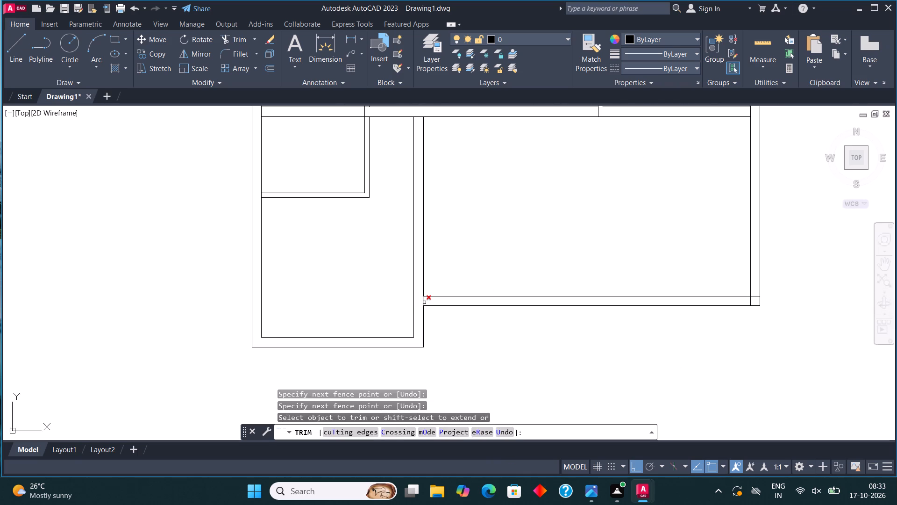
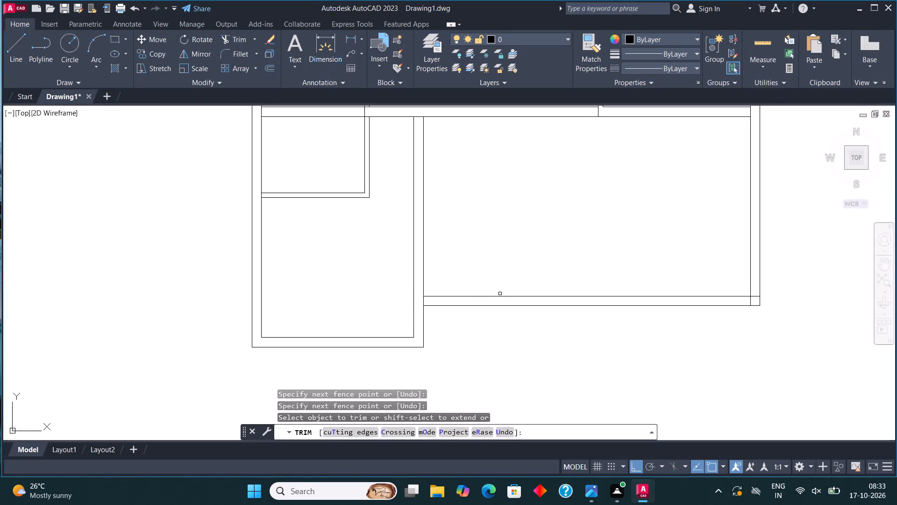
Draw a 13' by 7' room outline below the horizontal wall, starting against the bottom-left room's right wall.
{"action": "scroll", "coordinate": [497, 281], "scroll_direction": "down", "scroll_amount": 2}
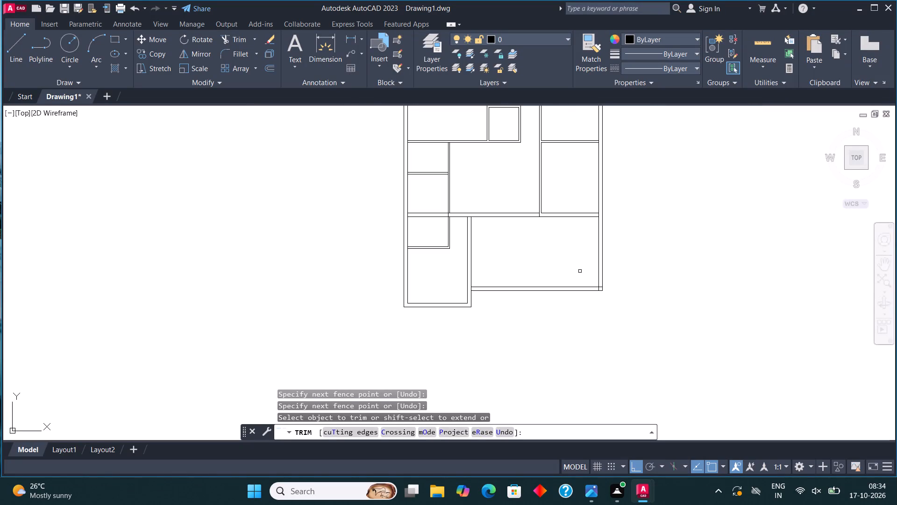
{"action": "key", "text": "Escape"}
{"action": "middle_click_drag", "start_coordinate": [548, 221], "coordinate": [531, 245]}
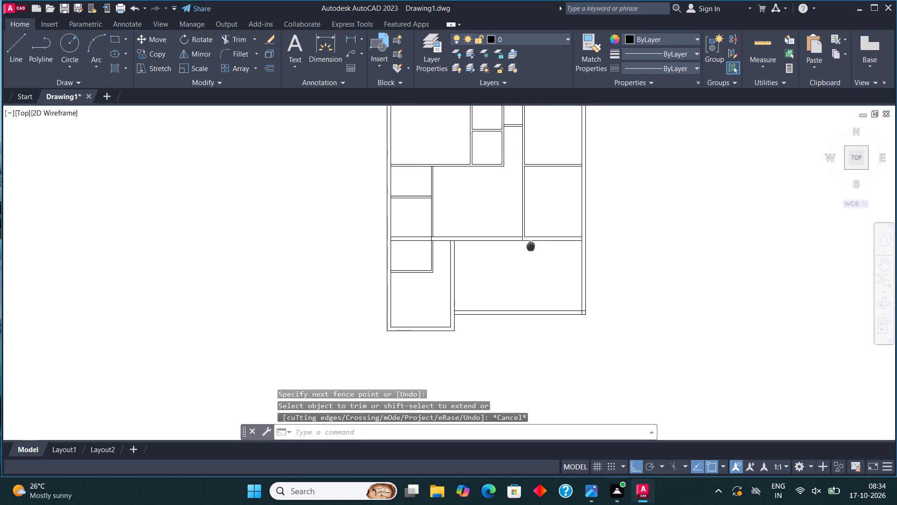
{"action": "middle_click_drag", "start_coordinate": [531, 245], "coordinate": [527, 250]}
{"action": "left_click", "coordinate": [17, 47]}
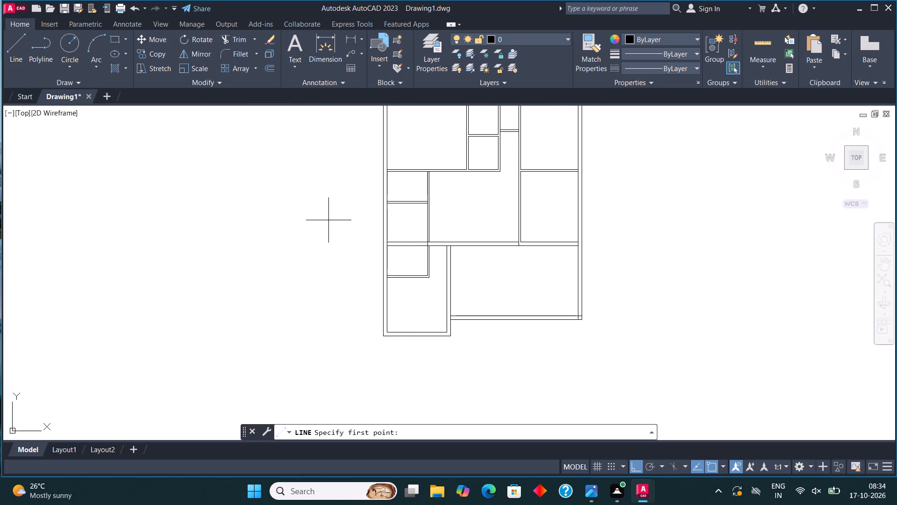
{"action": "scroll", "coordinate": [443, 249], "scroll_direction": "up", "scroll_amount": 1}
{"action": "left_click", "coordinate": [456, 246]}
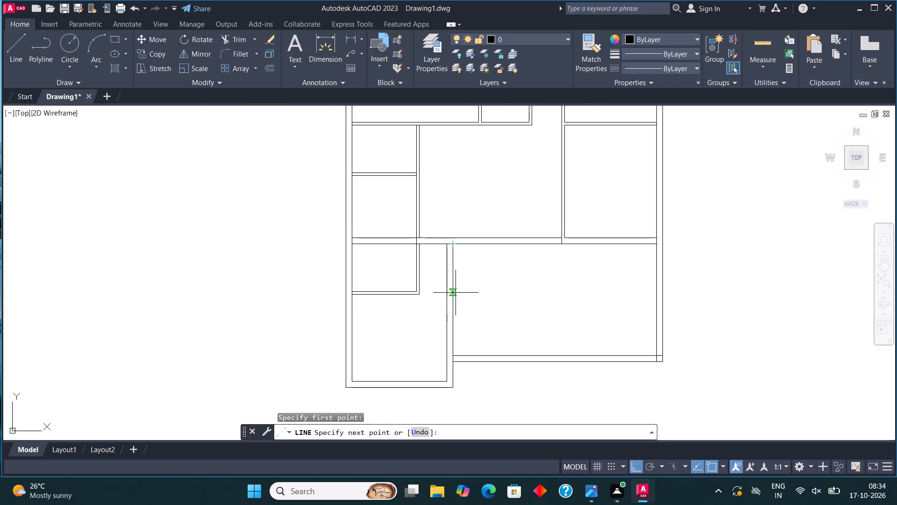
{"action": "type", "text": "7'"}
{"action": "key", "text": "Return"}
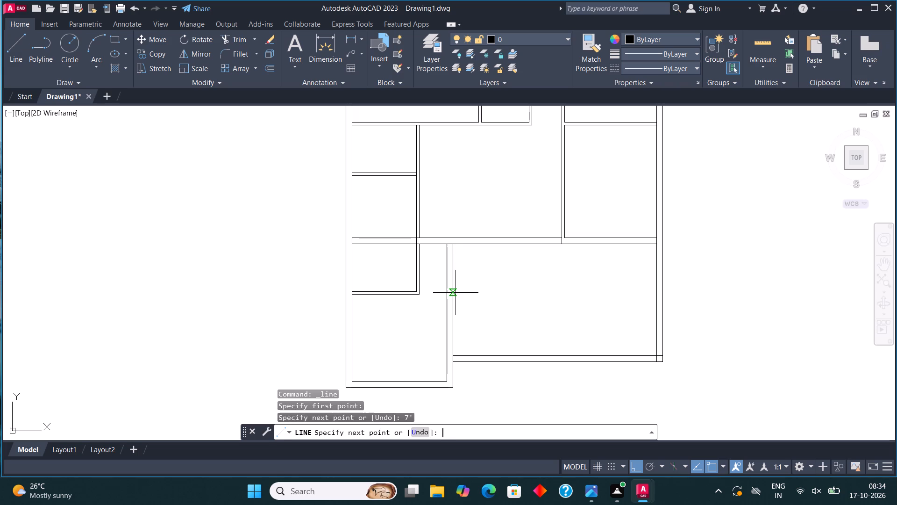
{"action": "type", "text": "13'"}
{"action": "key", "text": "Return"}
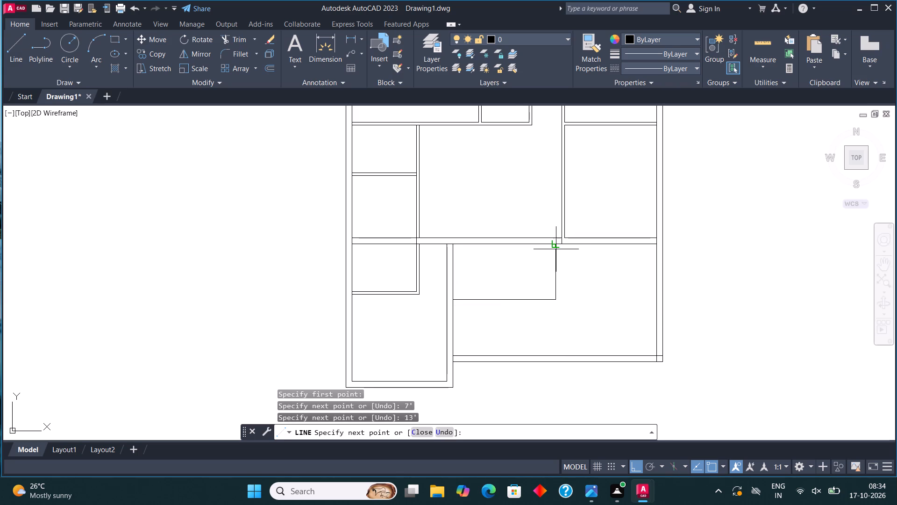
{"action": "left_click", "coordinate": [555, 249]}
{"action": "key", "text": "Escape"}
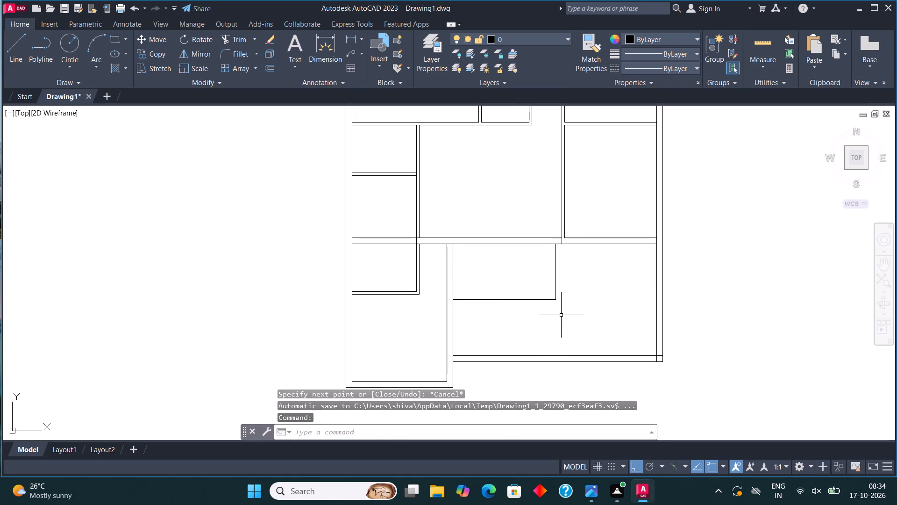
Offset the new 13' by 7' room's bottom and right lines outward by 9" to form its walls.
{"action": "left_click_drag", "start_coordinate": [557, 313], "coordinate": [555, 304]}
{"action": "left_click", "coordinate": [548, 291]}
{"action": "left_click", "coordinate": [268, 68]}
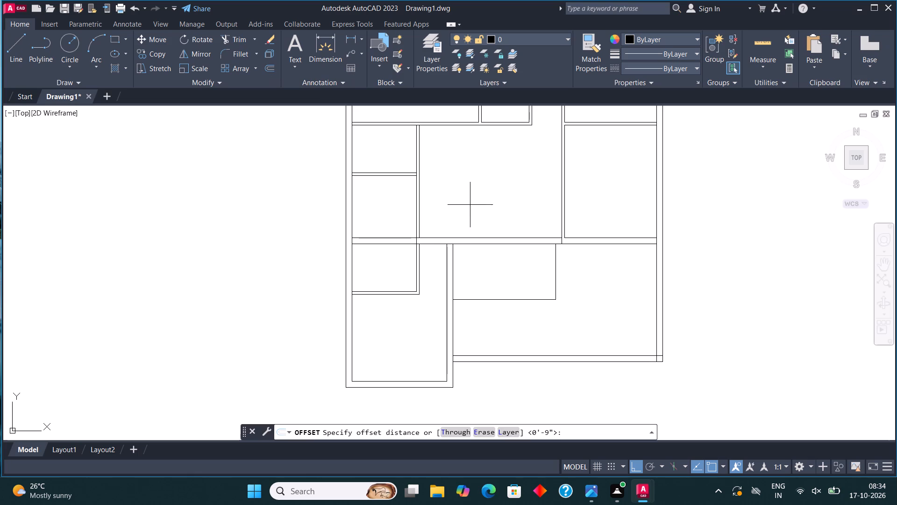
{"action": "left_click", "coordinate": [498, 305]}
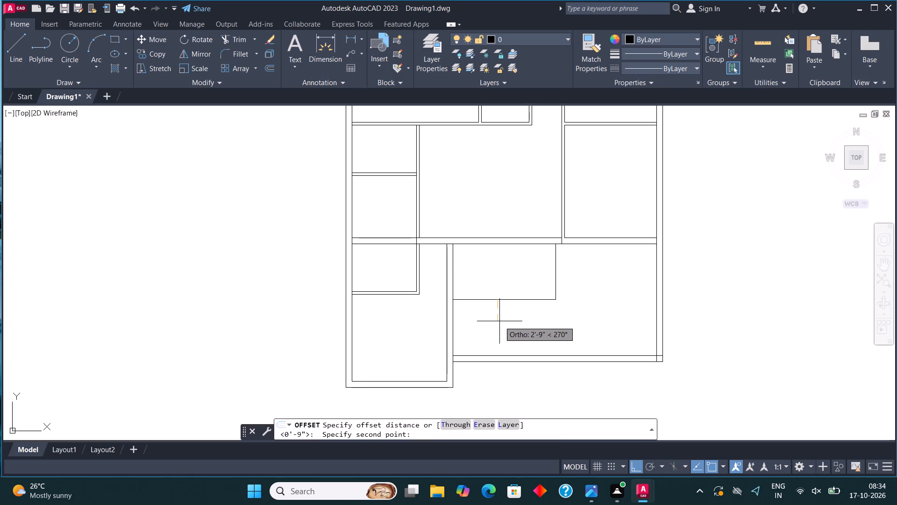
{"action": "type", "text": "9\""}
{"action": "key", "text": "Return"}
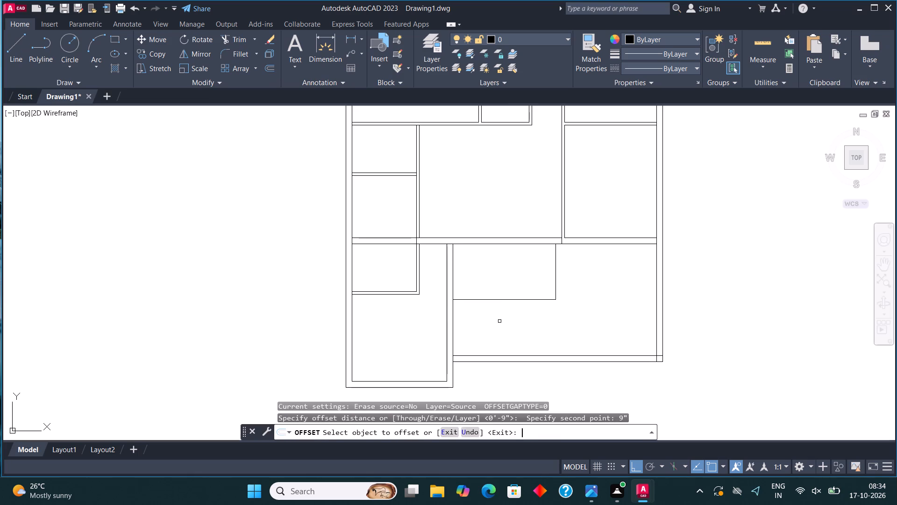
{"action": "left_click_drag", "start_coordinate": [529, 301], "coordinate": [531, 308]}
{"action": "left_click", "coordinate": [533, 312]}
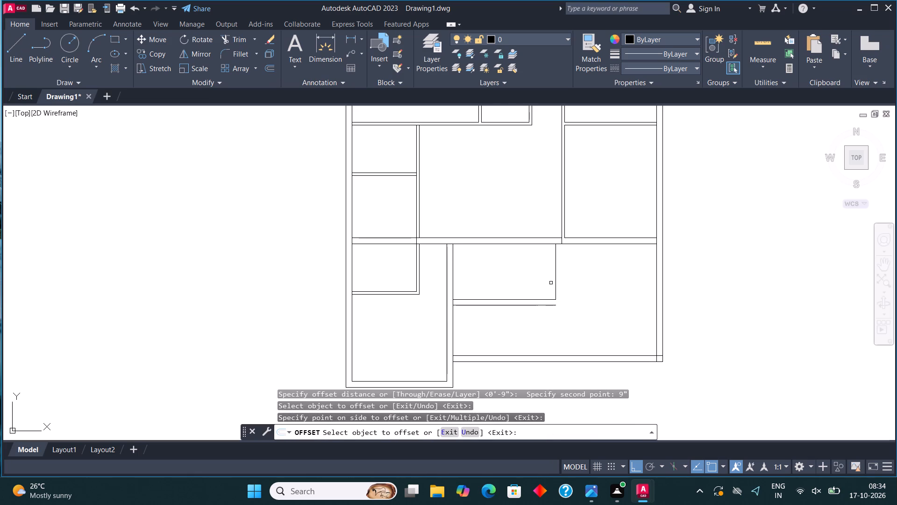
{"action": "left_click", "coordinate": [555, 283]}
{"action": "left_click", "coordinate": [594, 286]}
{"action": "key", "text": "Escape"}
Fillet the two offset lines to close the 13' by 7' room's outer bottom-right corner.
{"action": "left_click", "coordinate": [242, 50]}
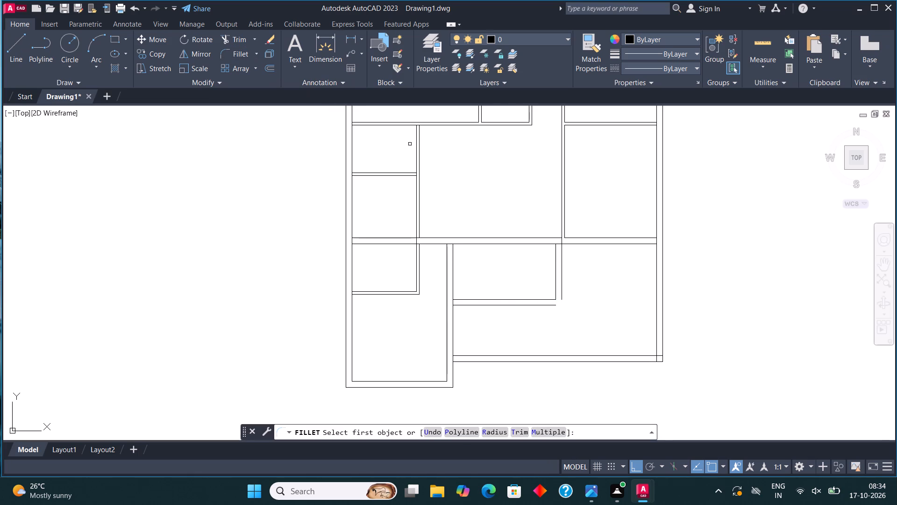
{"action": "left_click", "coordinate": [530, 304]}
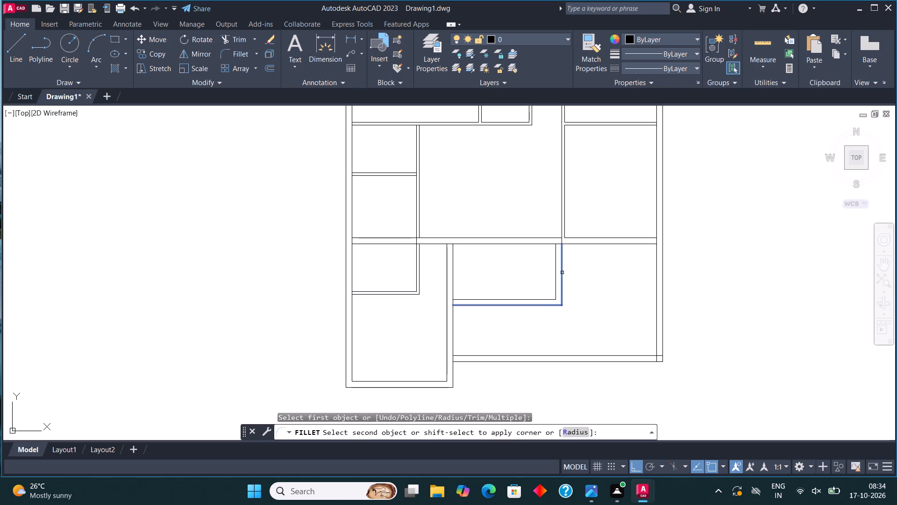
{"action": "left_click", "coordinate": [562, 272]}
Draw a vertical line from the 13' by 7' room's outer bottom-right corner down to the bottom wall's inner line.
{"action": "scroll", "coordinate": [541, 255], "scroll_direction": "down", "scroll_amount": 2}
{"action": "scroll", "coordinate": [551, 286], "scroll_direction": "up", "scroll_amount": 2}
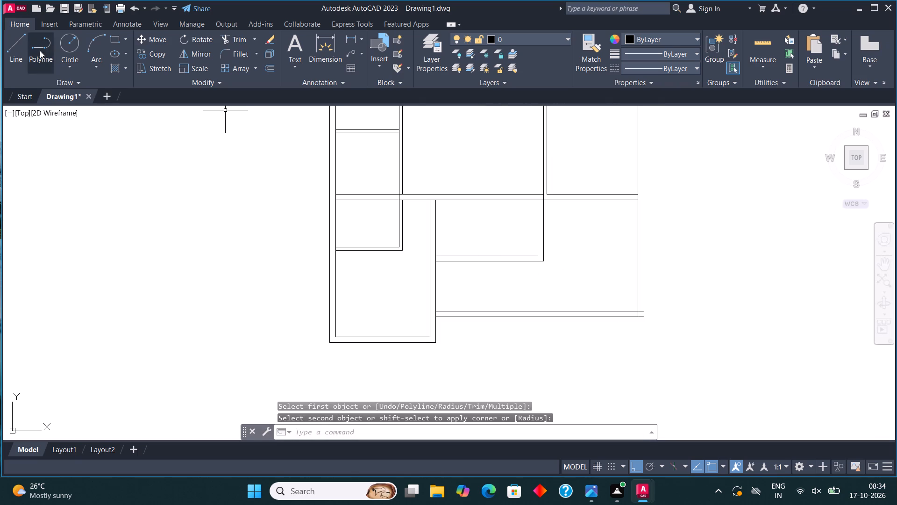
{"action": "left_click", "coordinate": [18, 49]}
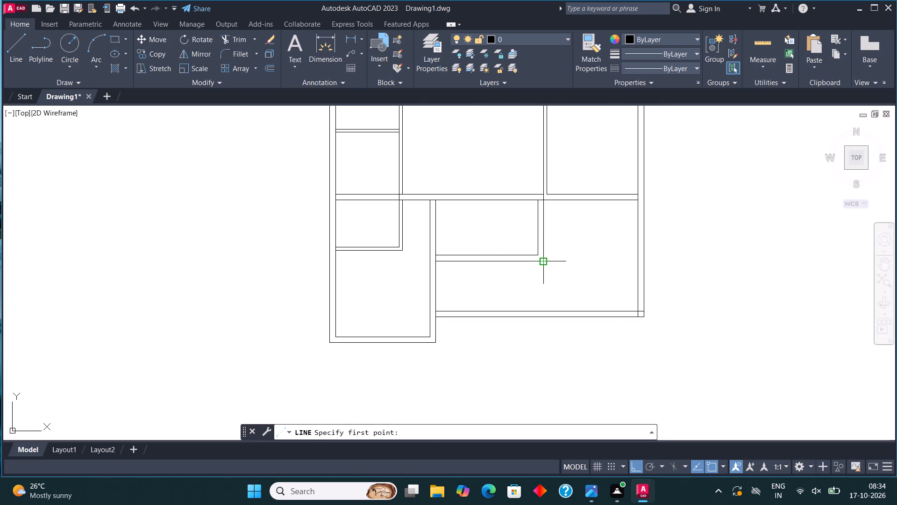
{"action": "left_click", "coordinate": [543, 264]}
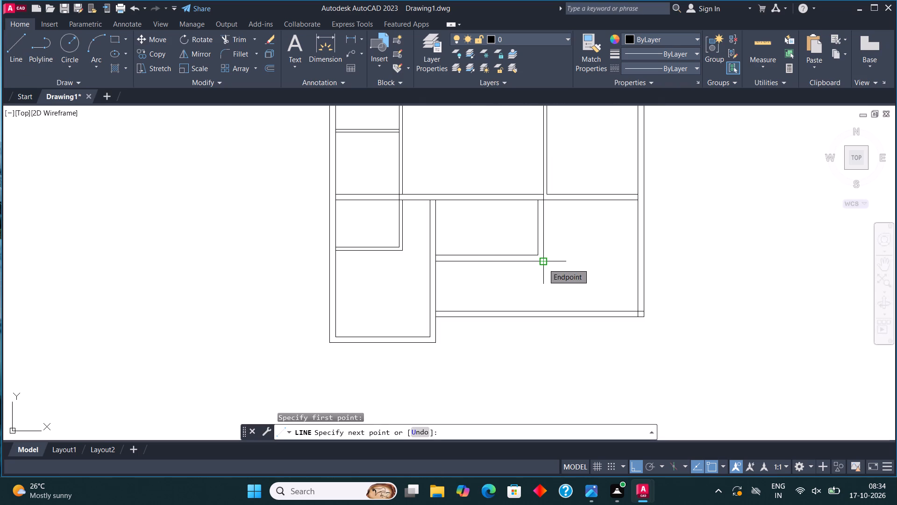
{"action": "left_click", "coordinate": [545, 309]}
{"action": "key", "text": "Escape"}
Trim away the bottom wall's outer line and the right wall's line ends that extend below the inner bottom line.
{"action": "scroll", "coordinate": [529, 284], "scroll_direction": "down", "scroll_amount": 2}
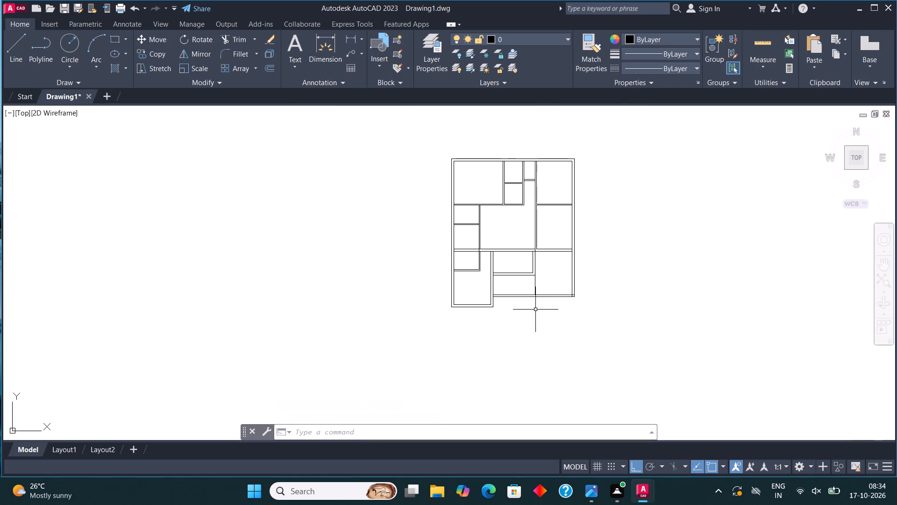
{"action": "scroll", "coordinate": [552, 285], "scroll_direction": "up", "scroll_amount": 2}
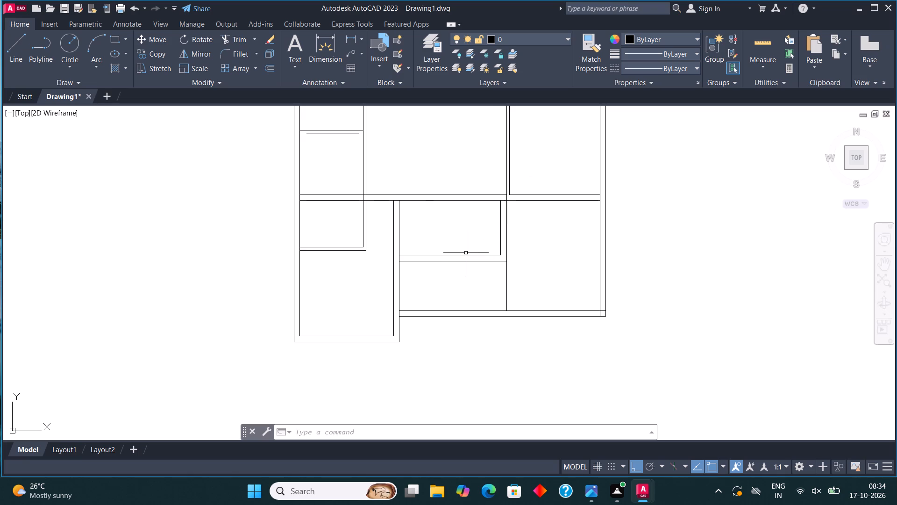
{"action": "left_click", "coordinate": [238, 38]}
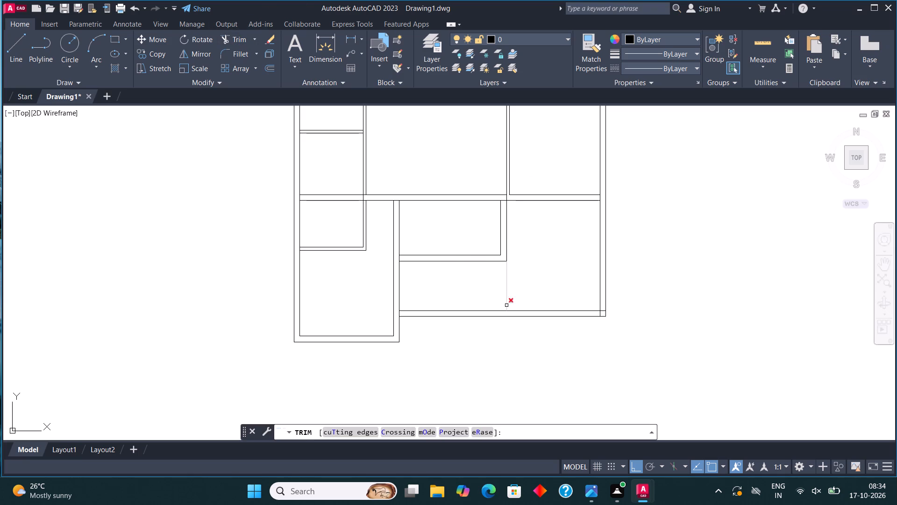
{"action": "left_click", "coordinate": [500, 316]}
{"action": "left_click", "coordinate": [601, 317]}
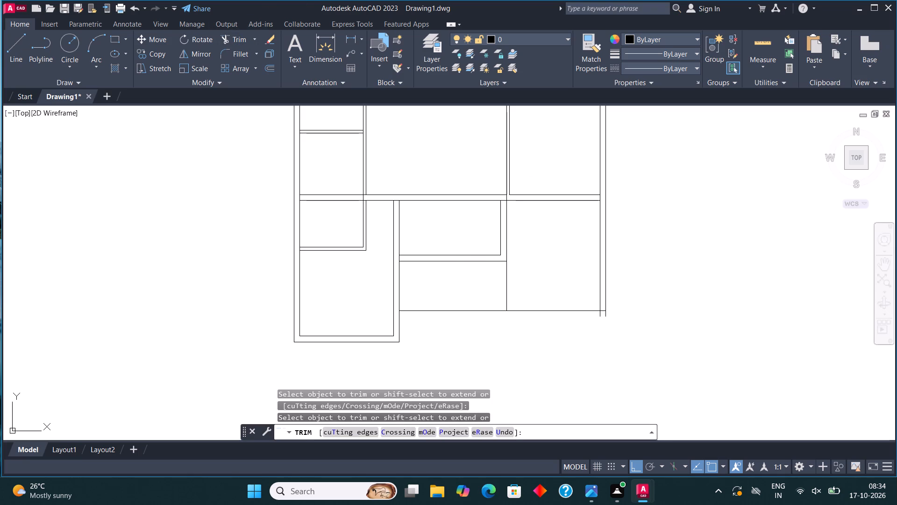
{"action": "left_click", "coordinate": [605, 314]}
{"action": "left_click", "coordinate": [598, 316]}
{"action": "left_click", "coordinate": [607, 314]}
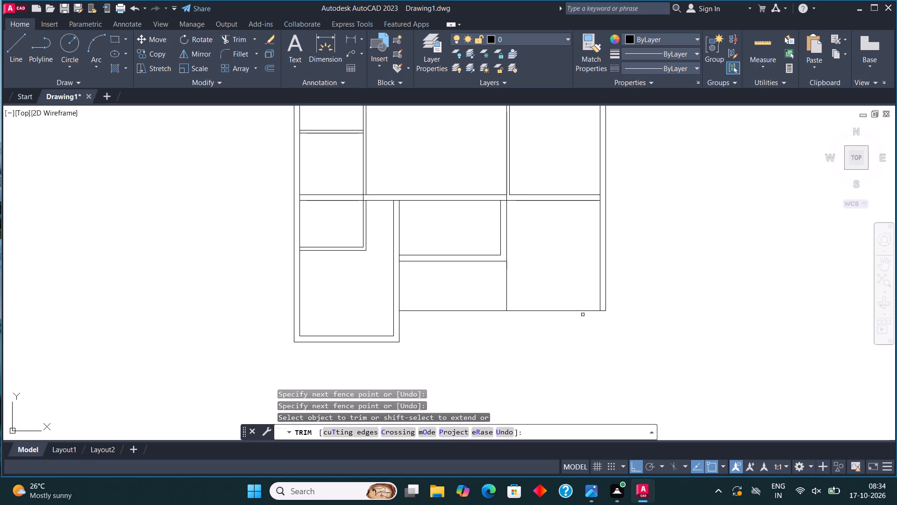
{"action": "key", "text": "Escape"}
Draw a short line across the right 9" wall, continuing the lower line of the horizontal wall to the outer face.
{"action": "left_click", "coordinate": [16, 52]}
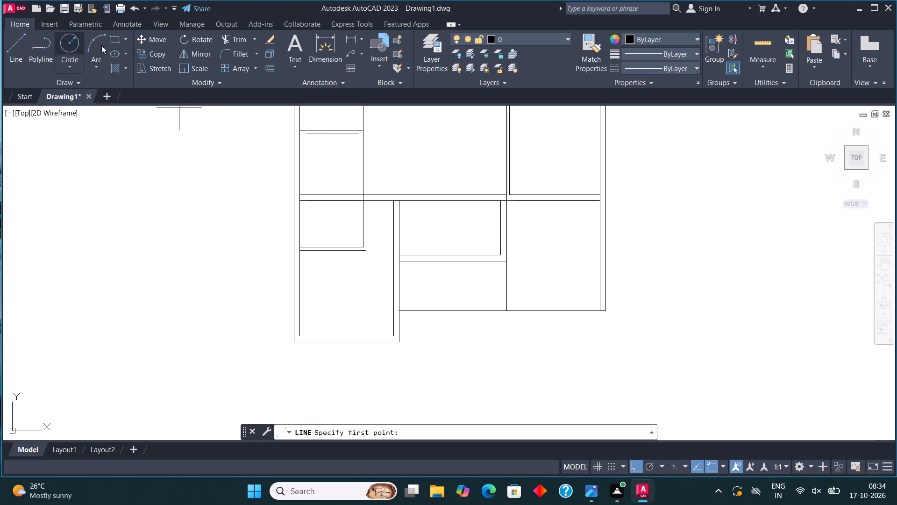
{"action": "scroll", "coordinate": [595, 190], "scroll_direction": "up", "scroll_amount": 2}
{"action": "left_click", "coordinate": [606, 219]}
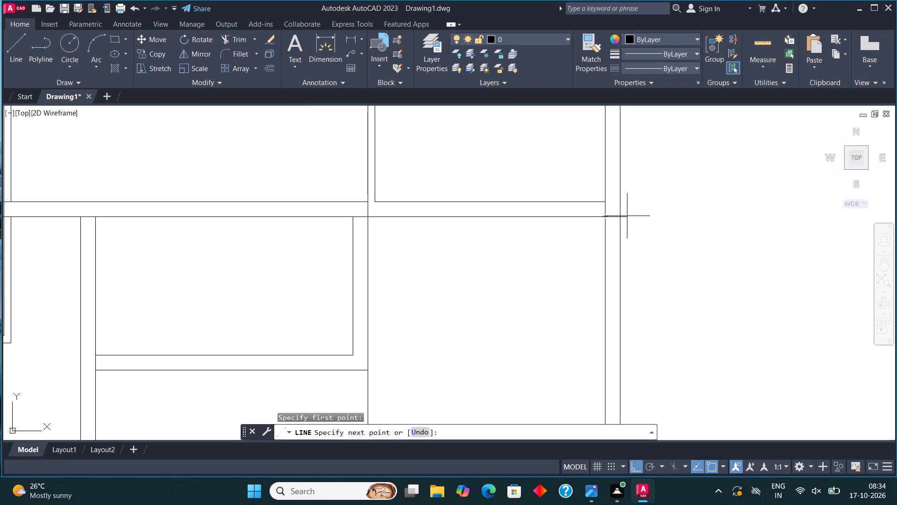
{"action": "left_click", "coordinate": [620, 219]}
{"action": "scroll", "coordinate": [588, 173], "scroll_direction": "down", "scroll_amount": 1}
{"action": "key", "text": "Escape"}
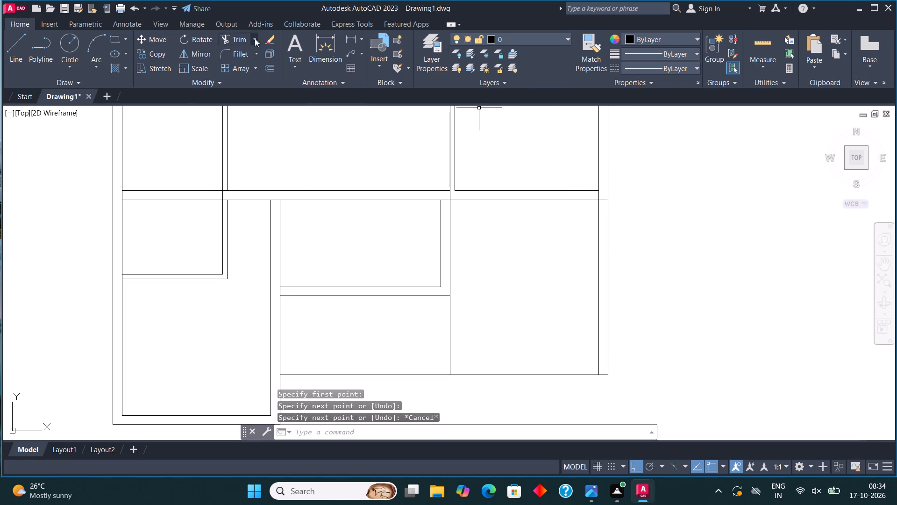
Trim the right wall's outer line below the horizontal wall and the leftover bottom-line stub at the bottom-right corner.
{"action": "left_click", "coordinate": [244, 37]}
{"action": "left_click", "coordinate": [608, 288]}
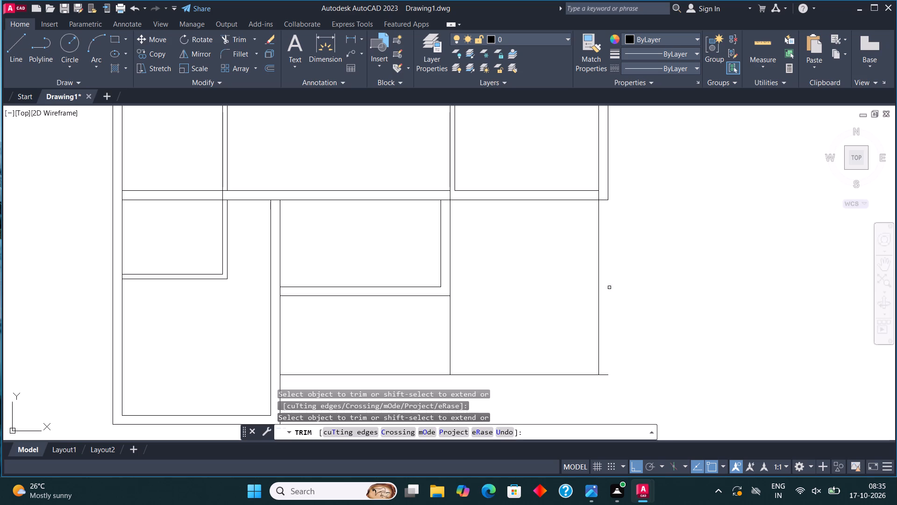
{"action": "scroll", "coordinate": [611, 261], "scroll_direction": "down", "scroll_amount": 1}
{"action": "scroll", "coordinate": [614, 327], "scroll_direction": "up", "scroll_amount": 1}
{"action": "left_click", "coordinate": [597, 345]}
{"action": "left_click", "coordinate": [605, 317]}
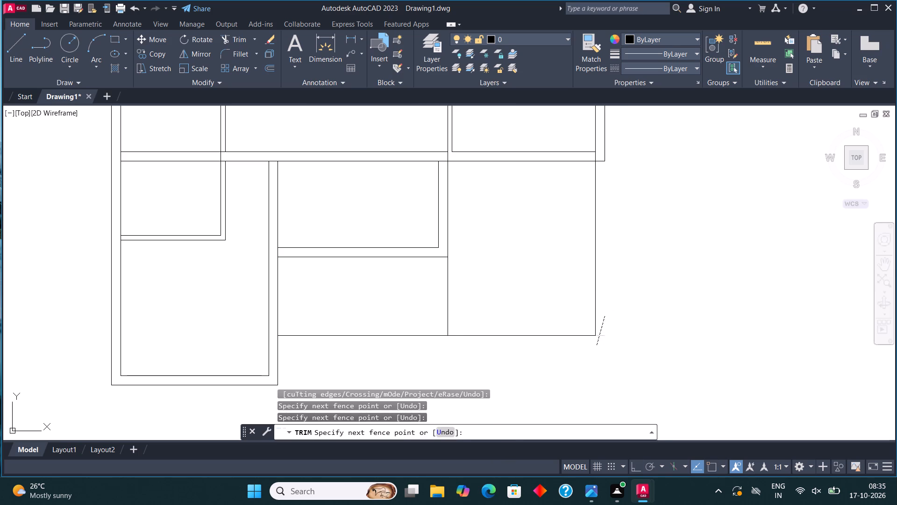
{"action": "scroll", "coordinate": [626, 251], "scroll_direction": "down", "scroll_amount": 3}
{"action": "key", "text": "Escape"}
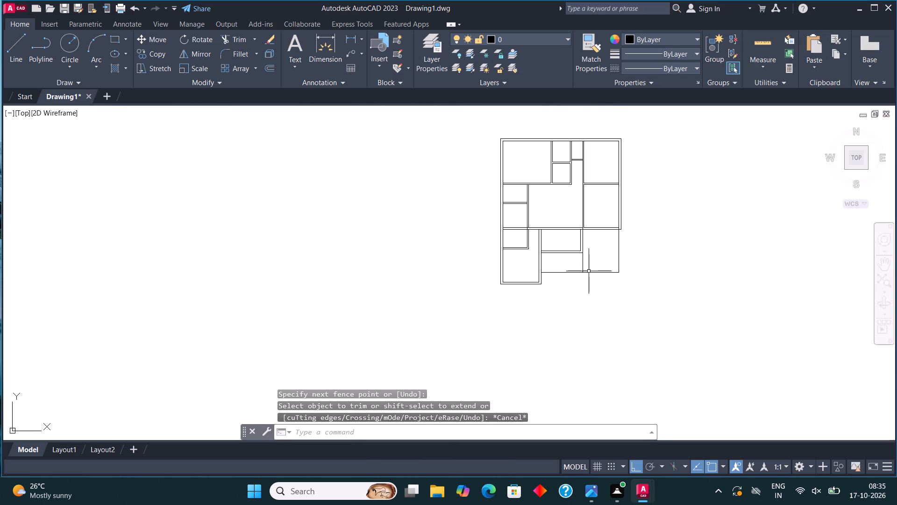
Draw a rectangular outline about 2'-9" deep below the bottom-left room, spanning the full width between its outer walls.
{"action": "middle_click_drag", "start_coordinate": [594, 271], "coordinate": [611, 269]}
{"action": "scroll", "coordinate": [611, 269], "scroll_direction": "up", "scroll_amount": 1}
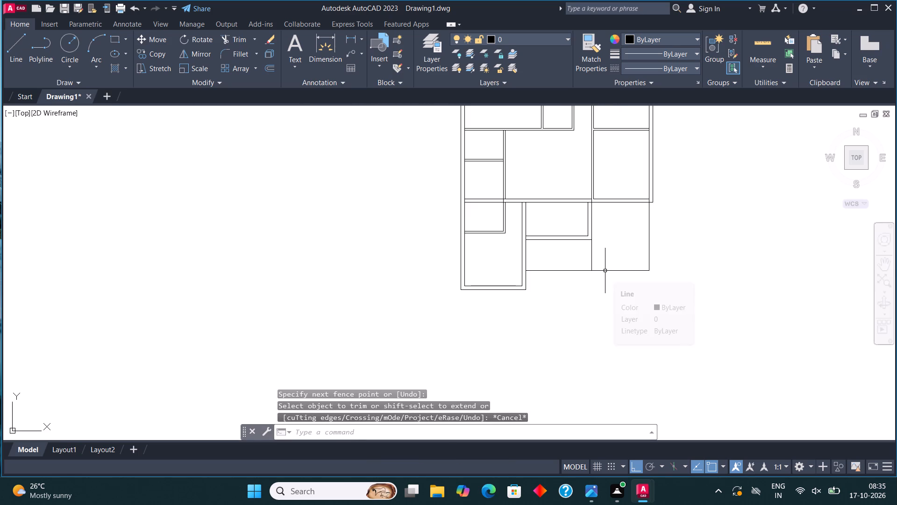
{"action": "middle_click_drag", "start_coordinate": [470, 302], "coordinate": [491, 275]}
{"action": "scroll", "coordinate": [492, 269], "scroll_direction": "up", "scroll_amount": 1}
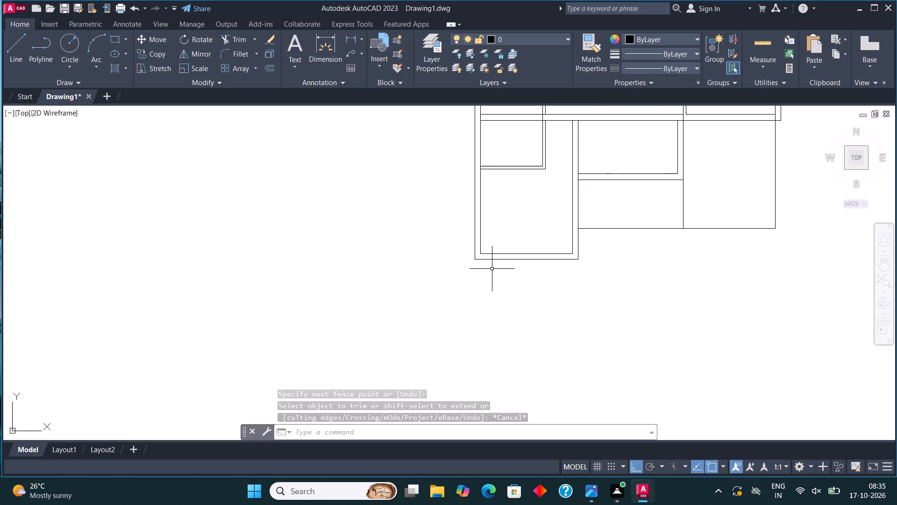
{"action": "scroll", "coordinate": [487, 270], "scroll_direction": "up", "scroll_amount": 1}
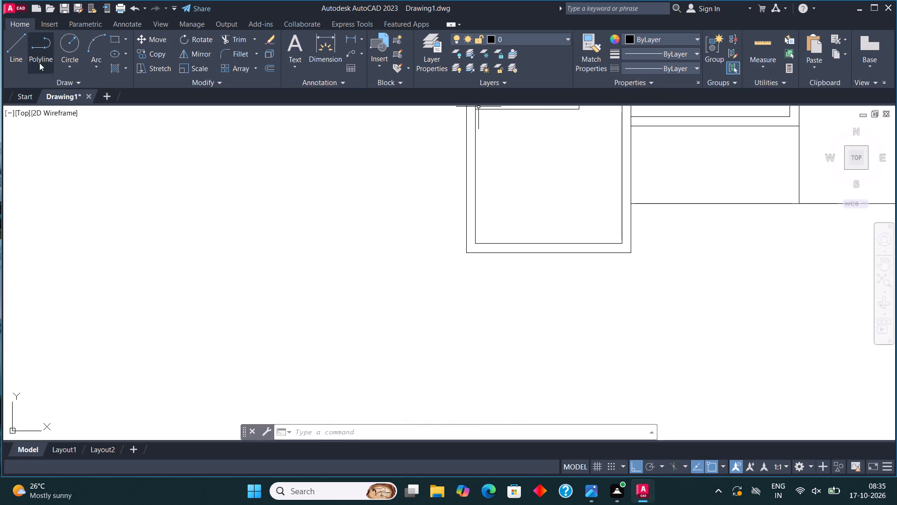
{"action": "left_click", "coordinate": [17, 56]}
{"action": "left_click", "coordinate": [468, 250]}
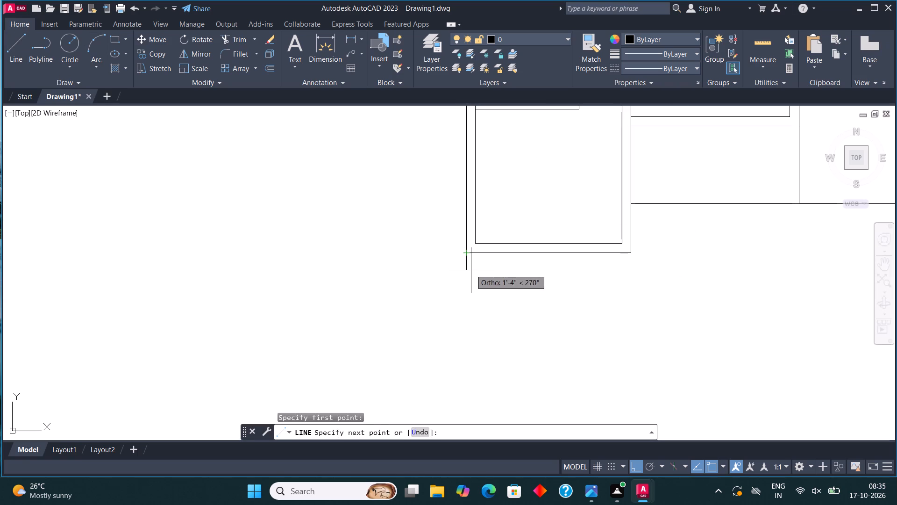
{"action": "scroll", "coordinate": [471, 273], "scroll_direction": "up", "scroll_amount": 1}
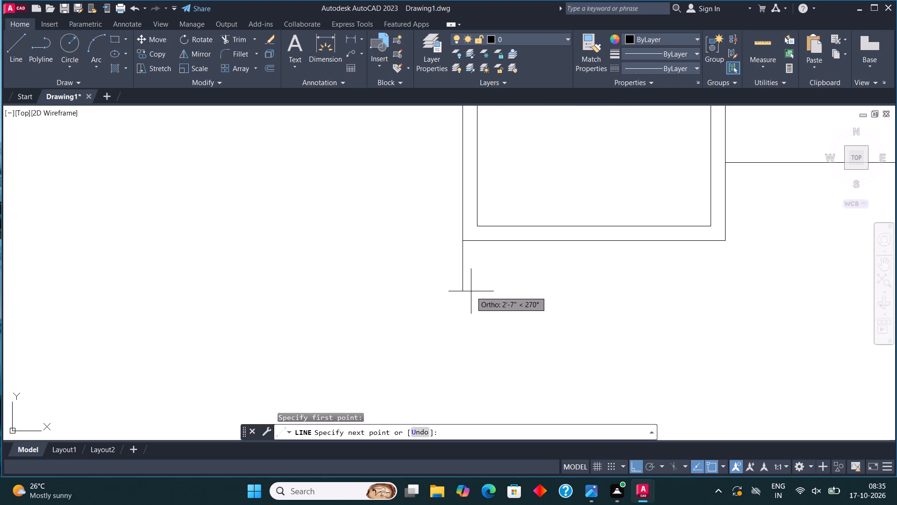
{"action": "left_click", "coordinate": [473, 295]}
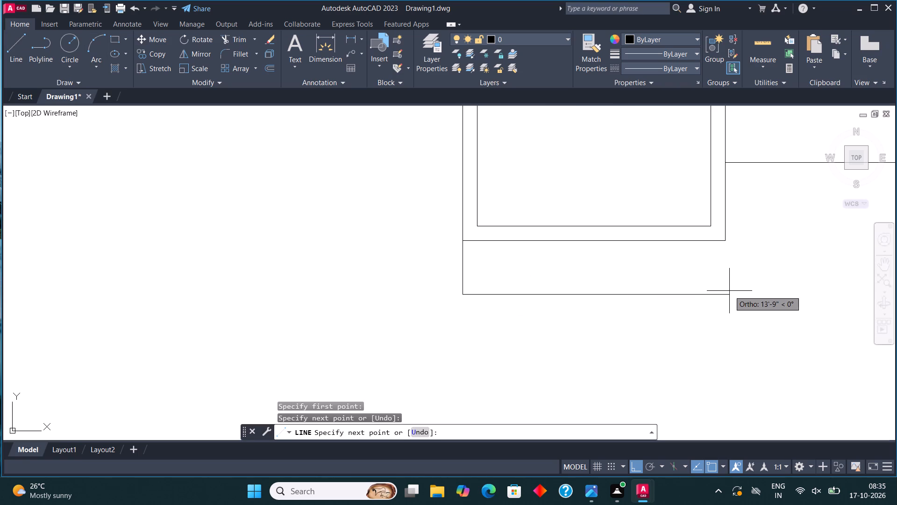
{"action": "left_click", "coordinate": [725, 270]}
{"action": "left_click", "coordinate": [727, 231]}
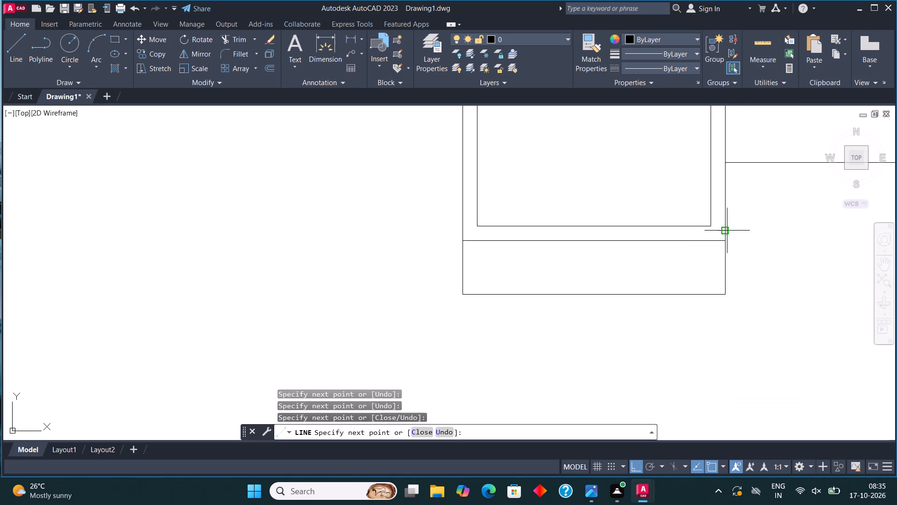
{"action": "key", "text": "Escape"}
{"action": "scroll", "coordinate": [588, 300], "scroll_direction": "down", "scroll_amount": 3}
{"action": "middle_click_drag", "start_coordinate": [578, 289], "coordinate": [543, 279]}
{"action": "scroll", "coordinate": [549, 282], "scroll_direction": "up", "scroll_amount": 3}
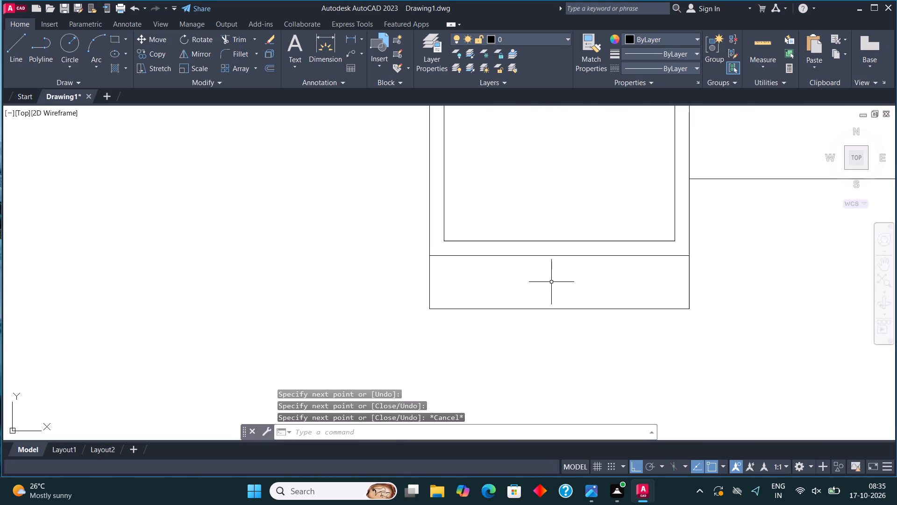
Offset all four sides of the rectangle below the bottom-left room 2" inward.
{"action": "left_click", "coordinate": [532, 325]}
{"action": "left_click", "coordinate": [521, 303]}
{"action": "left_click", "coordinate": [268, 67]}
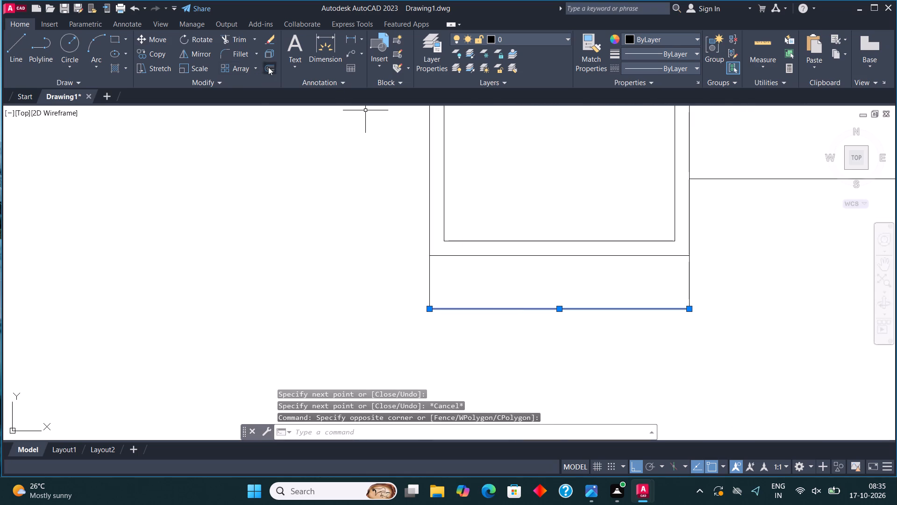
{"action": "left_click", "coordinate": [518, 312]}
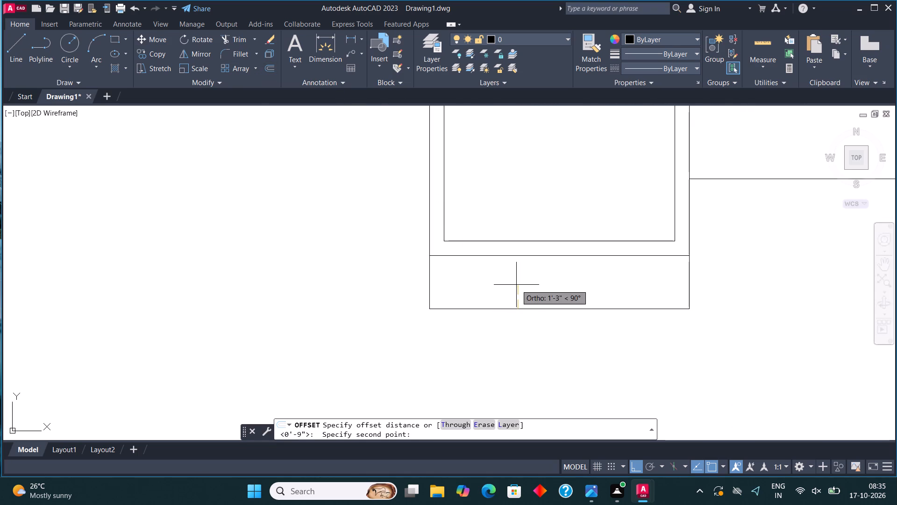
{"action": "type", "text": "2\""}
{"action": "key", "text": "Return"}
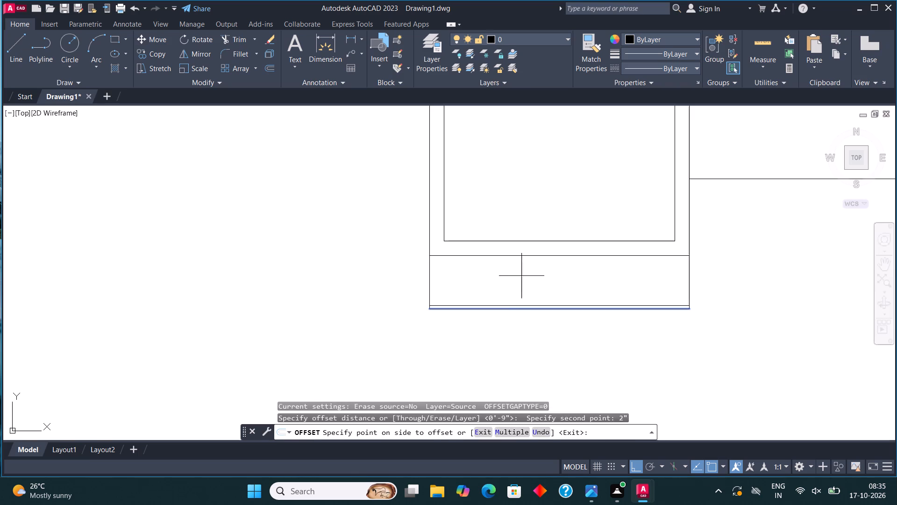
{"action": "left_click", "coordinate": [521, 275]}
{"action": "left_click", "coordinate": [429, 275]}
{"action": "left_click", "coordinate": [486, 278]}
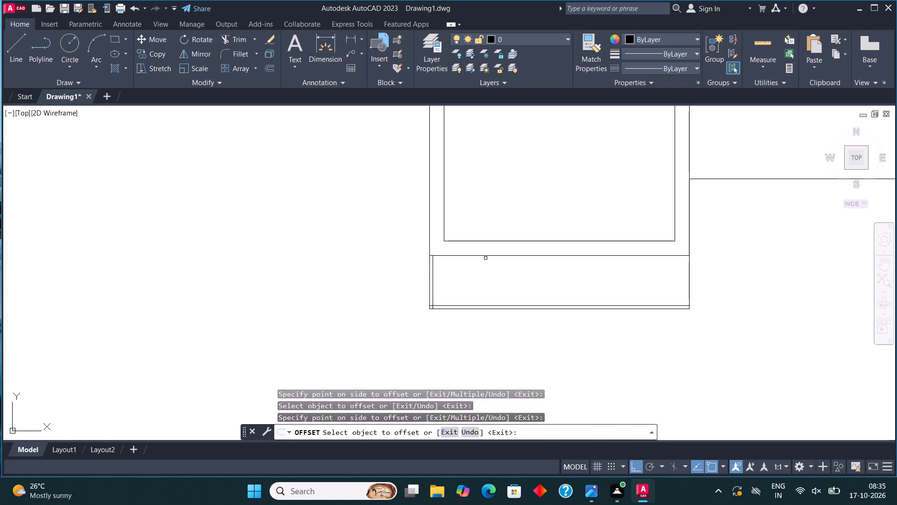
{"action": "left_click", "coordinate": [484, 256]}
{"action": "left_click", "coordinate": [486, 272]}
{"action": "left_click", "coordinate": [689, 292]}
{"action": "left_click", "coordinate": [653, 292]}
{"action": "key", "text": "Escape"}
Trim the overlapping ends of the 2" offset lines at the corners to leave a clean inner rectangle.
{"action": "left_click", "coordinate": [239, 36]}
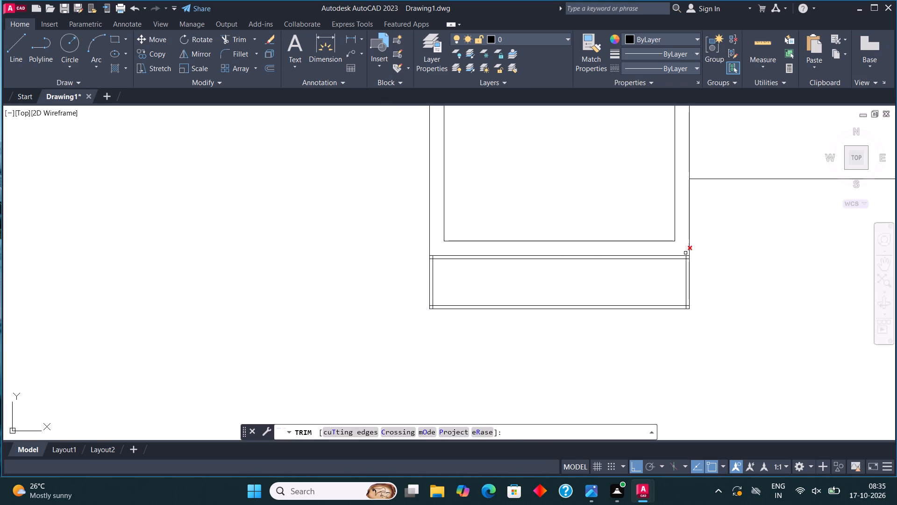
{"action": "left_click", "coordinate": [685, 253]}
{"action": "scroll", "coordinate": [685, 257], "scroll_direction": "up", "scroll_amount": 4}
{"action": "left_click_drag", "start_coordinate": [661, 264], "coordinate": [689, 289]}
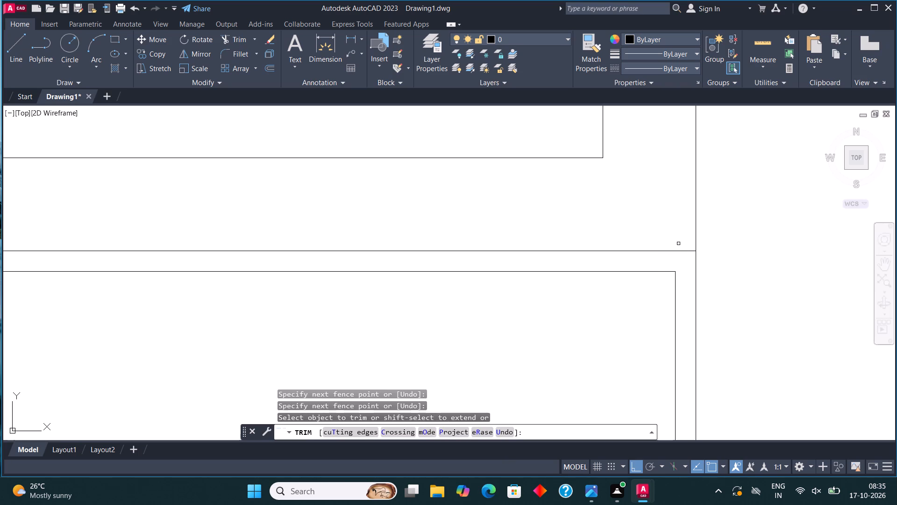
{"action": "scroll", "coordinate": [677, 228], "scroll_direction": "down", "scroll_amount": 3}
{"action": "scroll", "coordinate": [667, 343], "scroll_direction": "up", "scroll_amount": 3}
{"action": "left_click_drag", "start_coordinate": [712, 240], "coordinate": [703, 265]}
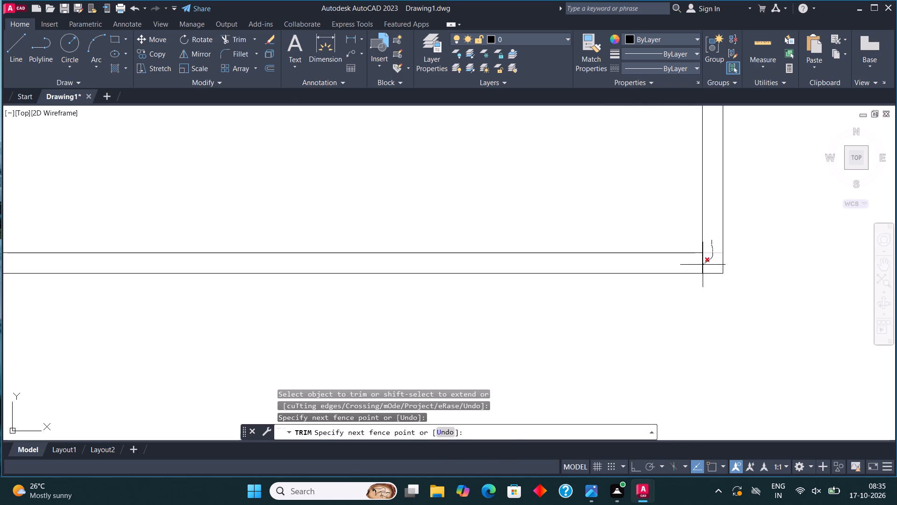
{"action": "left_click_drag", "start_coordinate": [703, 265], "coordinate": [684, 266]}
{"action": "scroll", "coordinate": [687, 281], "scroll_direction": "down", "scroll_amount": 2}
{"action": "scroll", "coordinate": [891, 331], "scroll_direction": "down", "scroll_amount": 1}
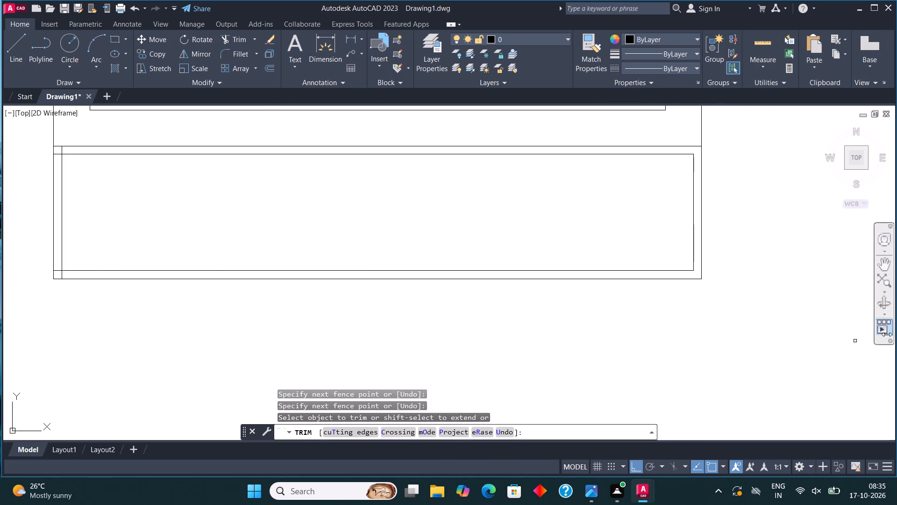
{"action": "scroll", "coordinate": [371, 298], "scroll_direction": "up", "scroll_amount": 2}
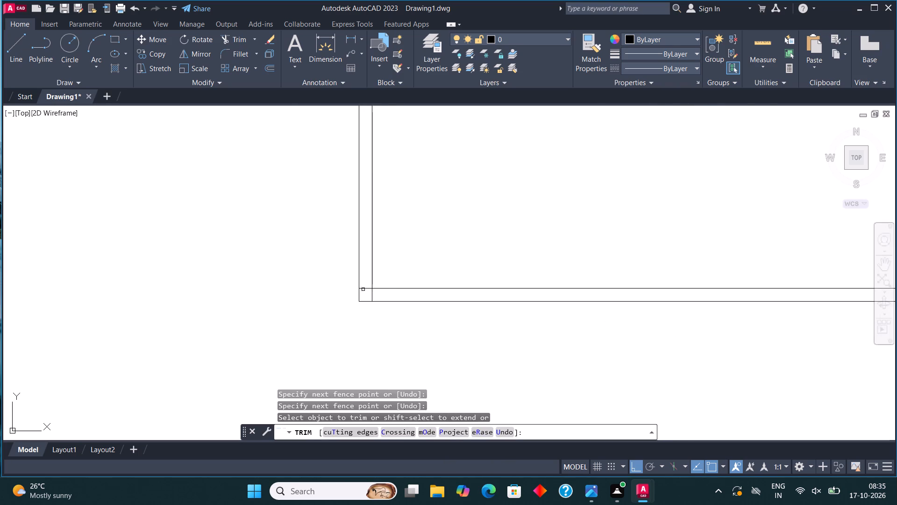
{"action": "left_click_drag", "start_coordinate": [365, 286], "coordinate": [376, 293]}
{"action": "scroll", "coordinate": [400, 303], "scroll_direction": "down", "scroll_amount": 1}
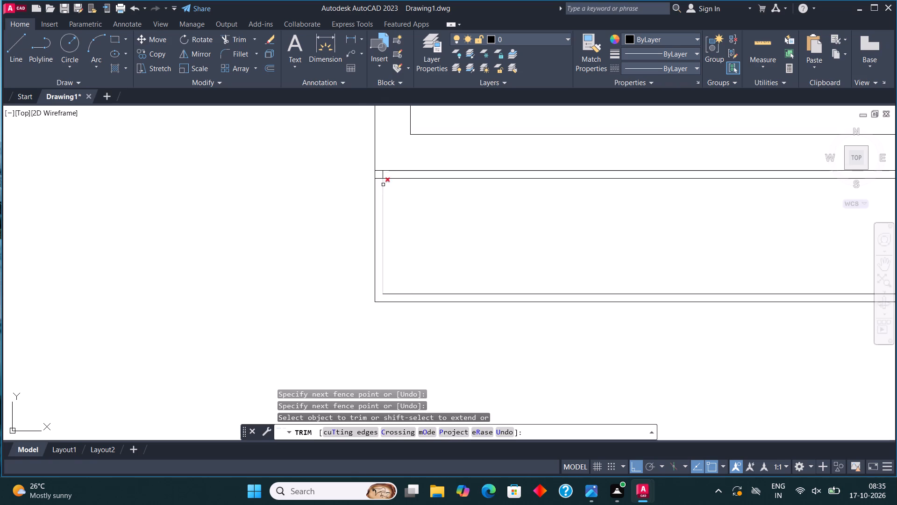
{"action": "scroll", "coordinate": [379, 169], "scroll_direction": "up", "scroll_amount": 3}
{"action": "left_click_drag", "start_coordinate": [390, 188], "coordinate": [375, 234]}
{"action": "scroll", "coordinate": [407, 224], "scroll_direction": "down", "scroll_amount": 4}
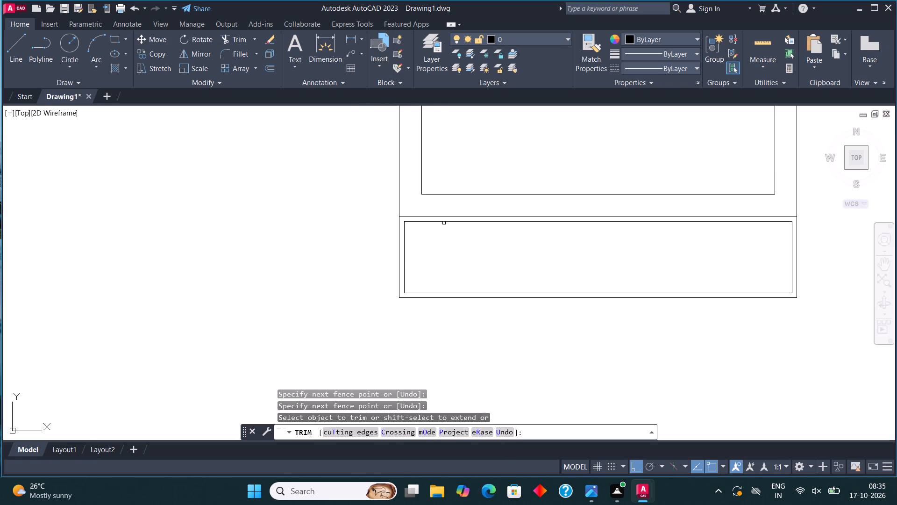
{"action": "key", "text": "Escape"}
Draw a line from the strip's bottom-right corner across to the middle front area's right edge, continuing up to that area's bottom line.
{"action": "scroll", "coordinate": [412, 256], "scroll_direction": "down", "scroll_amount": 2}
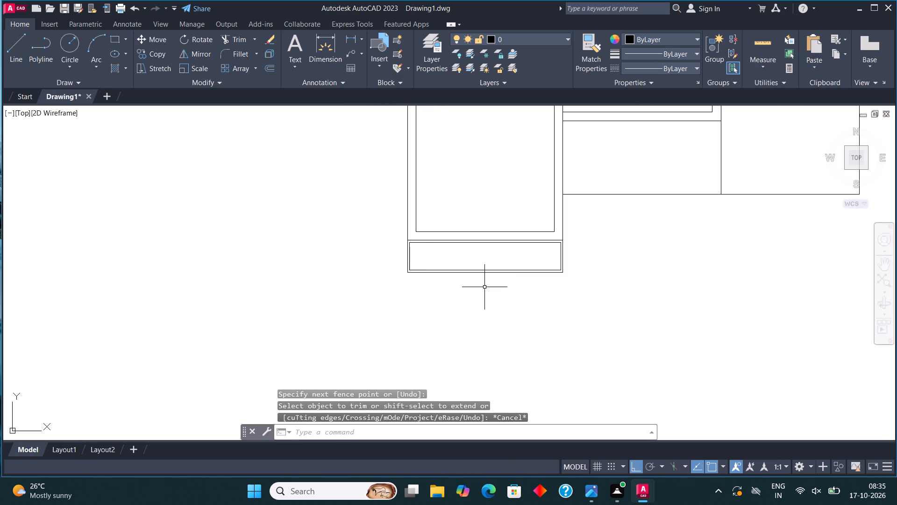
{"action": "scroll", "coordinate": [476, 274], "scroll_direction": "down", "scroll_amount": 2}
{"action": "scroll", "coordinate": [565, 260], "scroll_direction": "up", "scroll_amount": 1}
{"action": "middle_click_drag", "start_coordinate": [549, 252], "coordinate": [538, 252]}
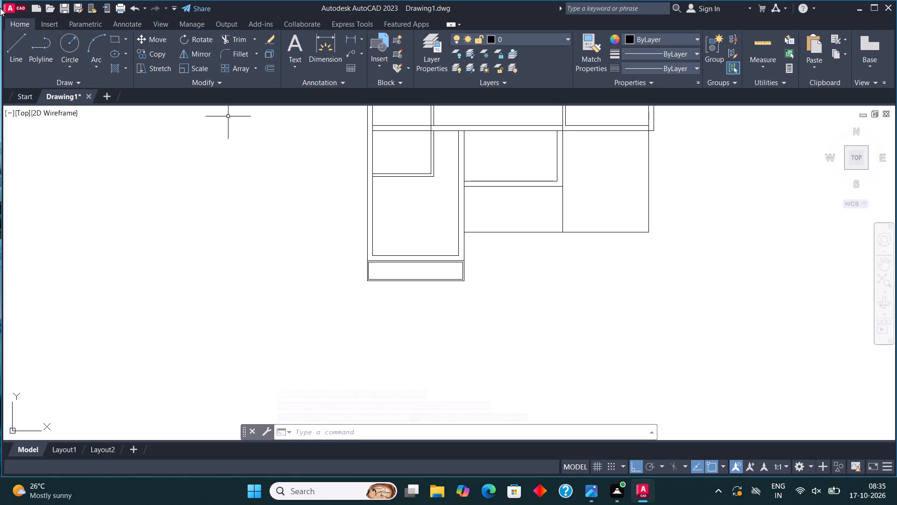
{"action": "left_click", "coordinate": [22, 41]}
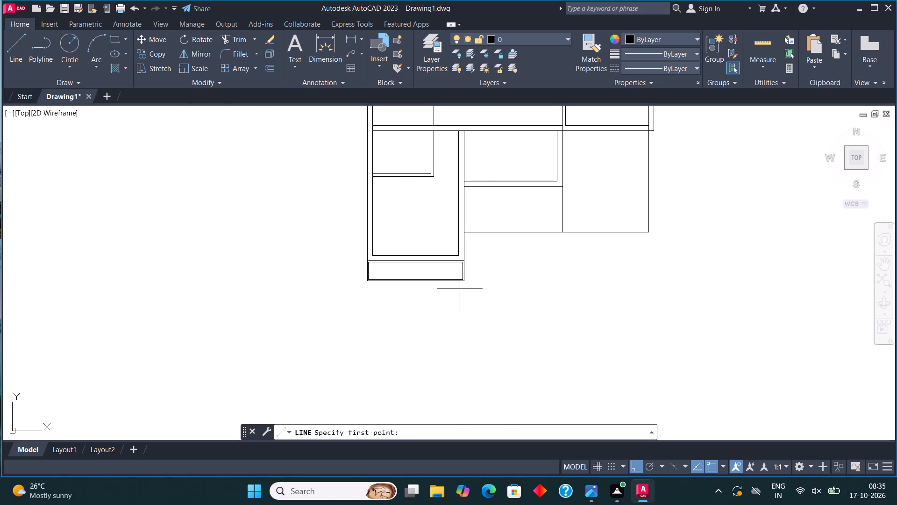
{"action": "left_click", "coordinate": [464, 284]}
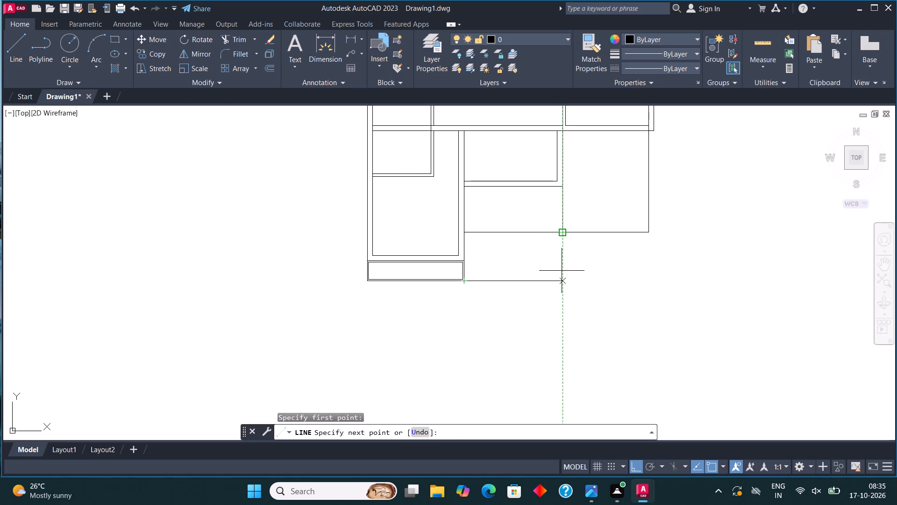
{"action": "left_click", "coordinate": [562, 271]}
{"action": "left_click", "coordinate": [562, 218]}
{"action": "scroll", "coordinate": [544, 260], "scroll_direction": "up", "scroll_amount": 1}
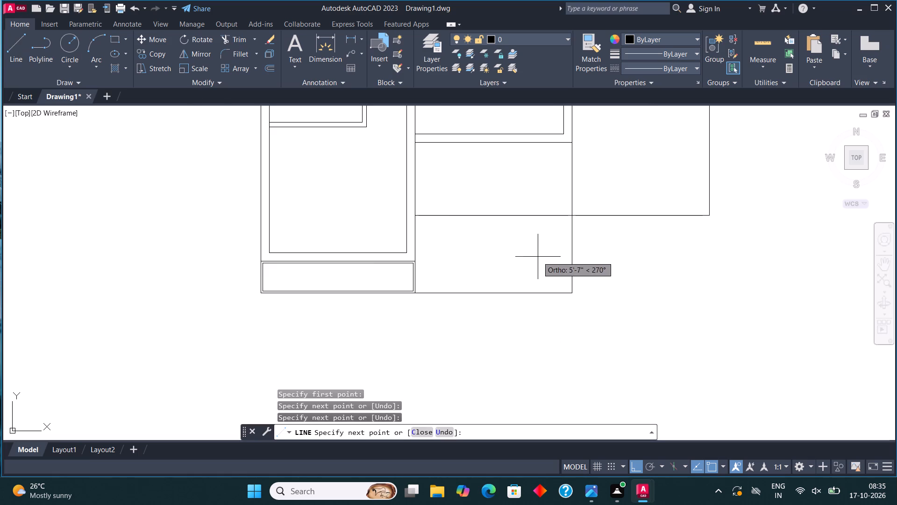
{"action": "key", "text": "Escape"}
Offset the new bottom line upward three times at 10" spacing to form the front steps.
{"action": "left_click", "coordinate": [492, 292]}
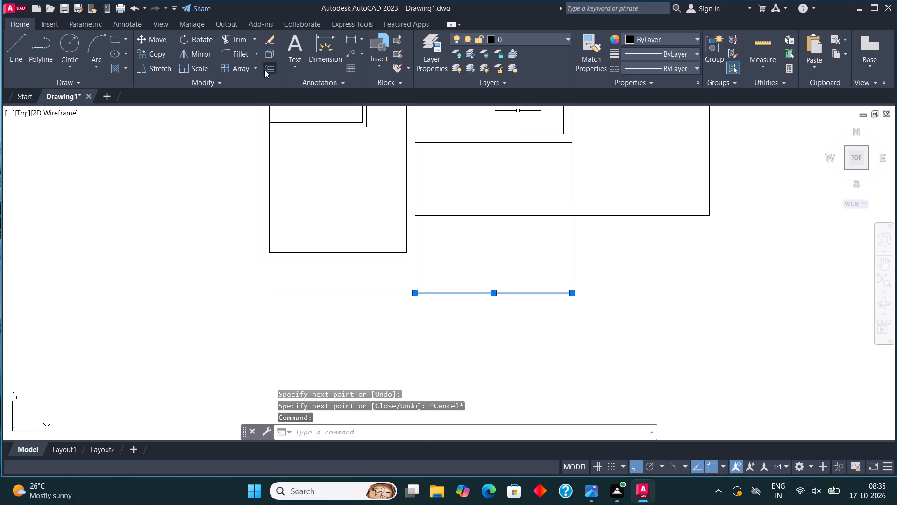
{"action": "left_click", "coordinate": [264, 70]}
{"action": "left_click", "coordinate": [485, 294]}
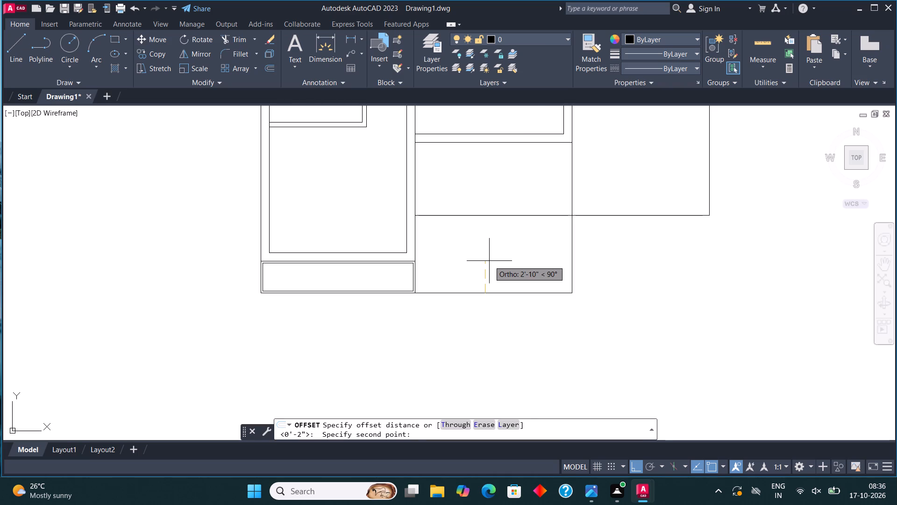
{"action": "type", "text": "10\""}
{"action": "key", "text": "Return"}
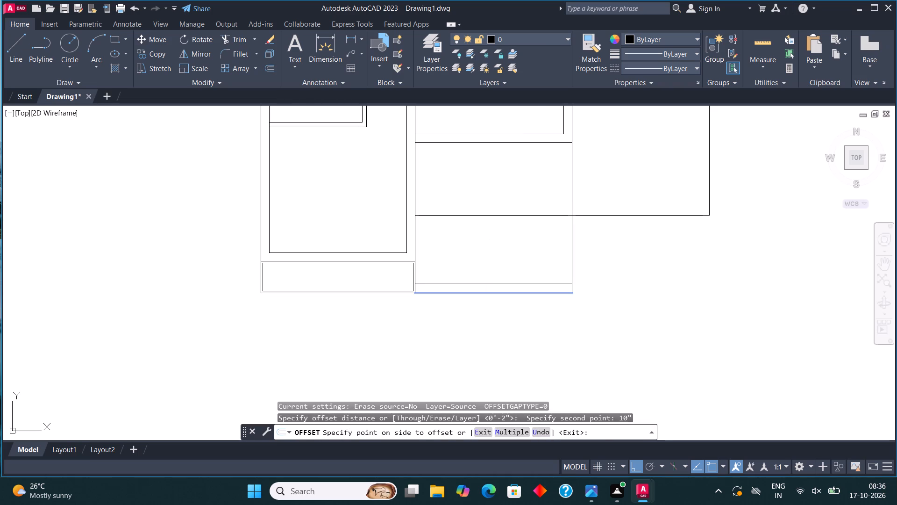
{"action": "left_click", "coordinate": [497, 257]}
{"action": "left_click", "coordinate": [503, 280]}
{"action": "left_click", "coordinate": [504, 282]}
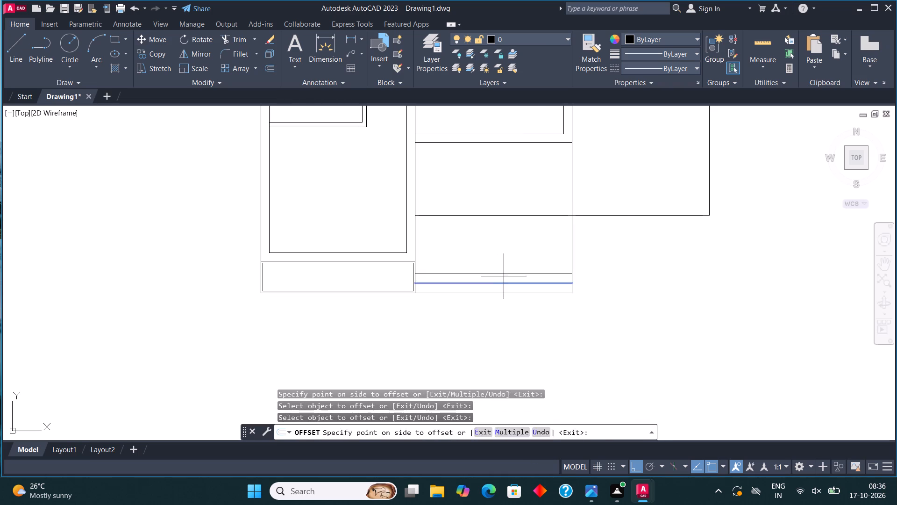
{"action": "left_click", "coordinate": [506, 260]}
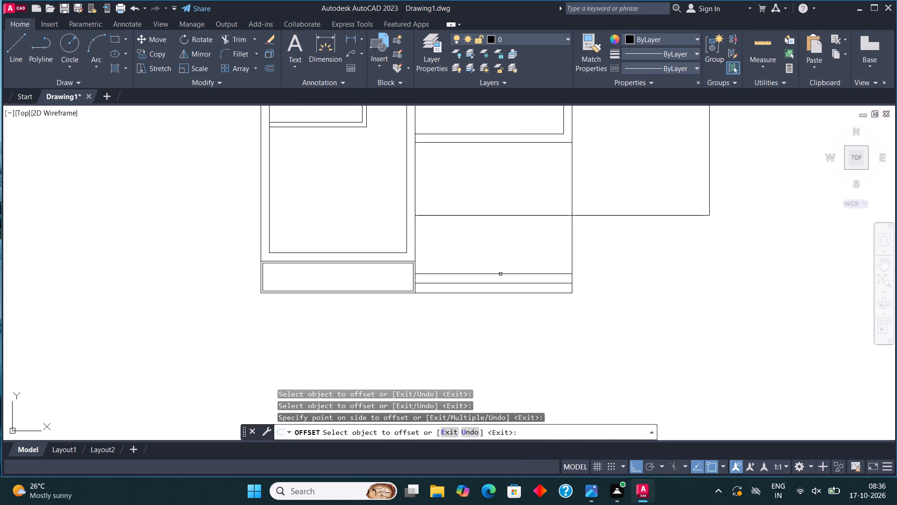
{"action": "left_click", "coordinate": [501, 274]}
{"action": "left_click", "coordinate": [506, 253]}
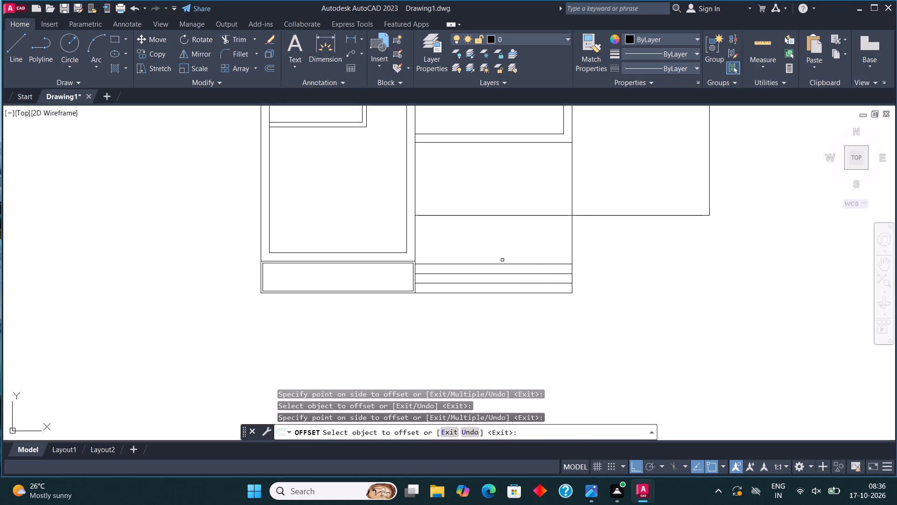
{"action": "key", "text": "Escape"}
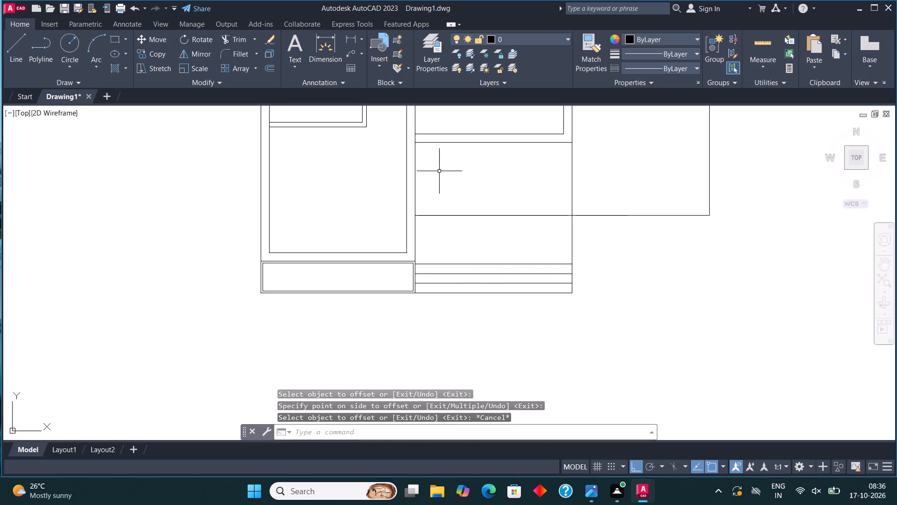
Trim away the horizontal line crossing the middle front area above the steps.
{"action": "left_click", "coordinate": [232, 31]}
{"action": "left_click", "coordinate": [470, 225]}
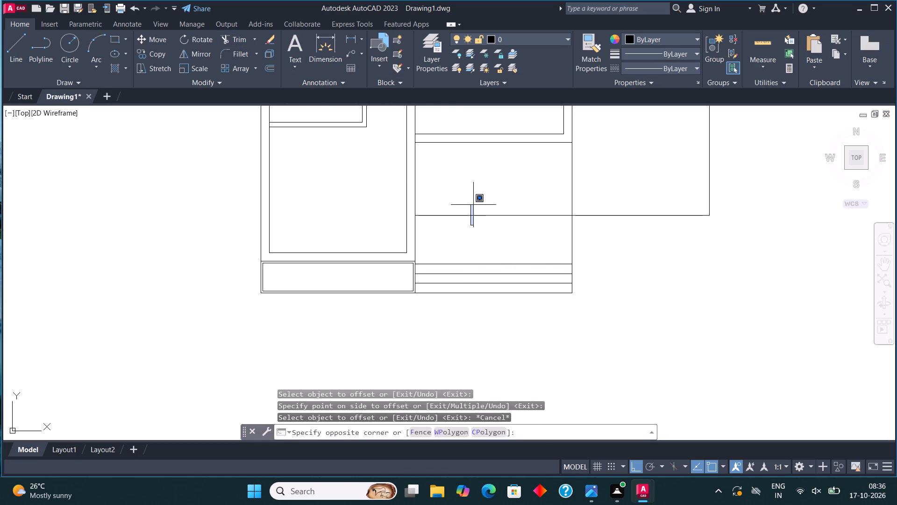
{"action": "left_click", "coordinate": [473, 204]}
{"action": "left_click", "coordinate": [233, 41]}
{"action": "left_click_drag", "start_coordinate": [462, 236], "coordinate": [464, 225]}
{"action": "left_click", "coordinate": [467, 203]}
{"action": "left_click", "coordinate": [460, 239]}
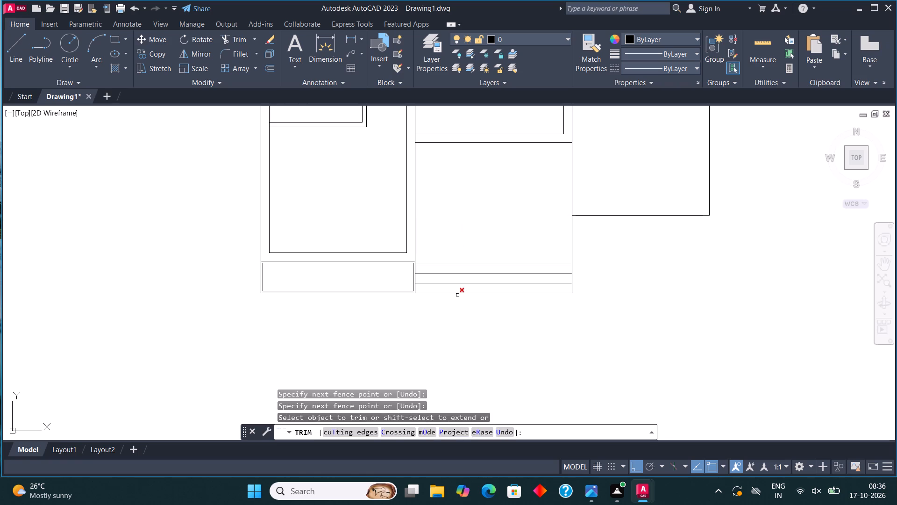
{"action": "key", "text": "Escape"}
Move the bottom line of the right open front area down, level with the top line of the steps.
{"action": "scroll", "coordinate": [460, 300], "scroll_direction": "down", "scroll_amount": 2}
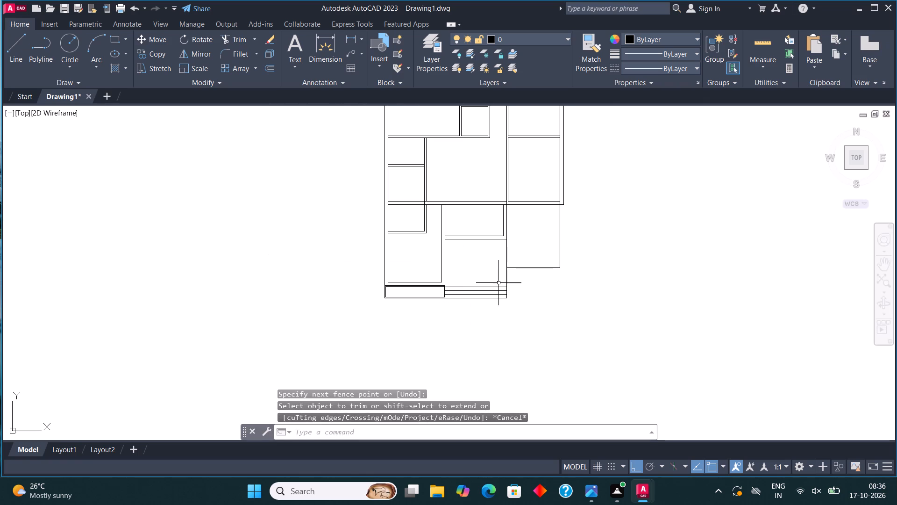
{"action": "scroll", "coordinate": [534, 273], "scroll_direction": "up", "scroll_amount": 2}
{"action": "left_click", "coordinate": [527, 261]}
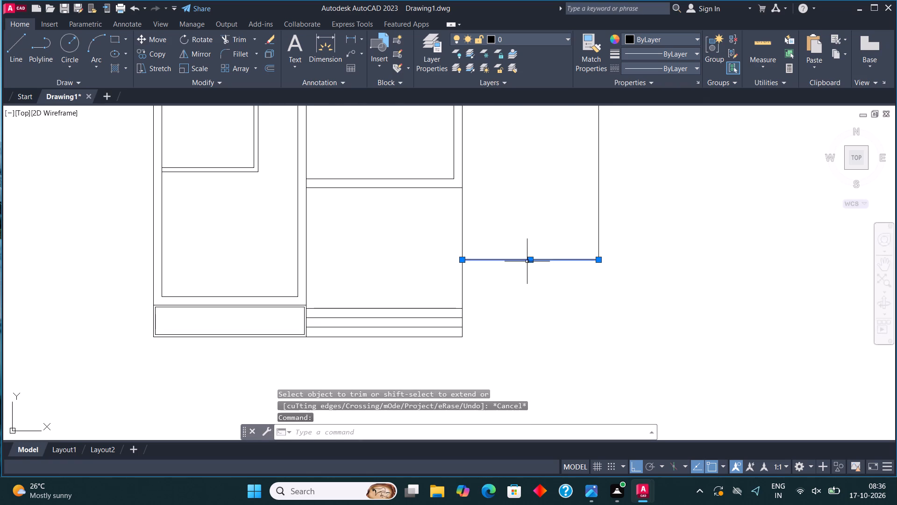
{"action": "left_click", "coordinate": [156, 36]}
{"action": "scroll", "coordinate": [437, 267], "scroll_direction": "up", "scroll_amount": 1}
{"action": "left_click", "coordinate": [472, 261]}
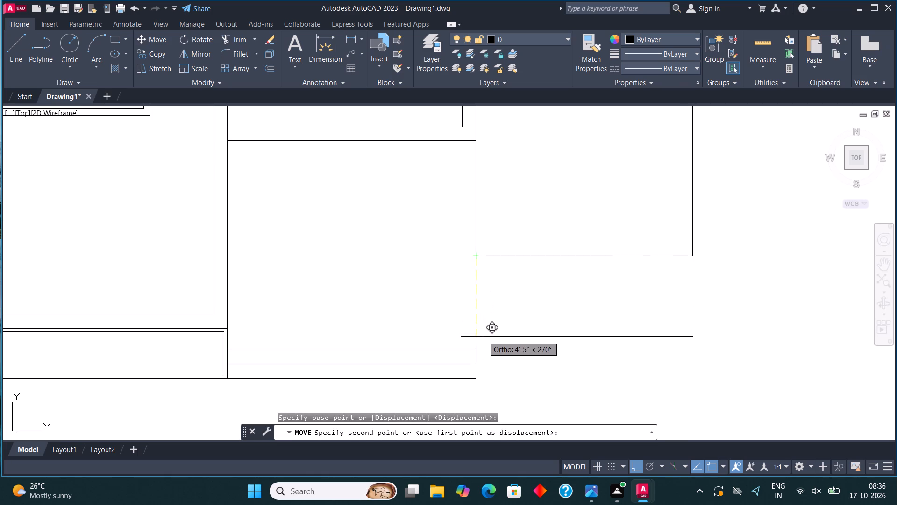
{"action": "left_click", "coordinate": [477, 336]}
Fillet the right front area's vertical edge with its moved bottom line to close the corner.
{"action": "scroll", "coordinate": [435, 358], "scroll_direction": "down", "scroll_amount": 2}
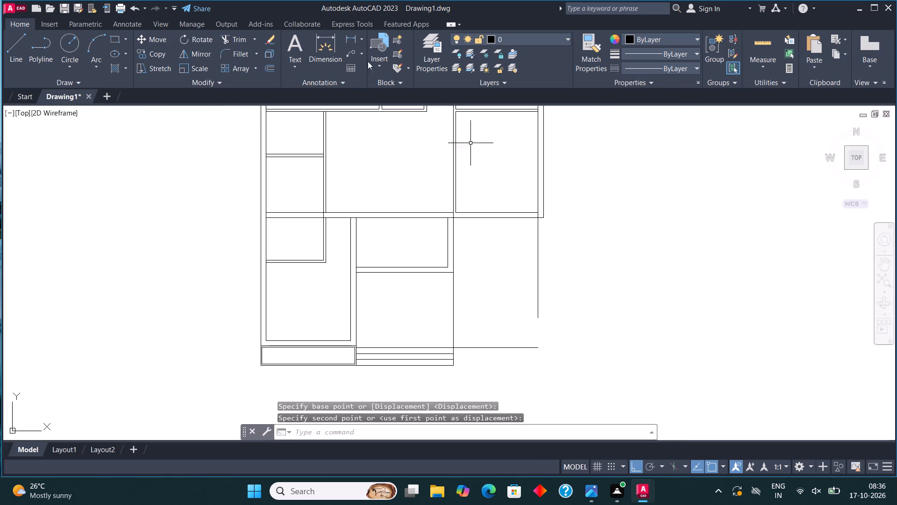
{"action": "left_click", "coordinate": [236, 38]}
{"action": "key", "text": "Escape"}
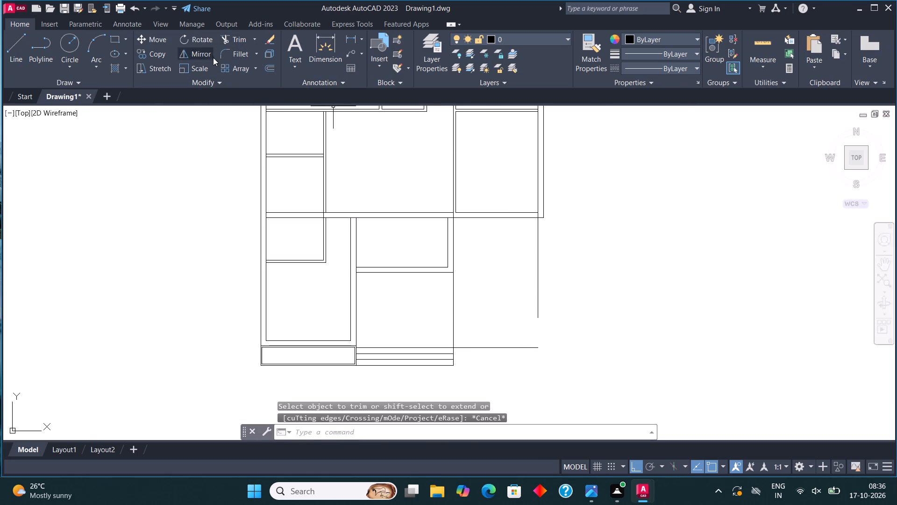
{"action": "left_click", "coordinate": [236, 50]}
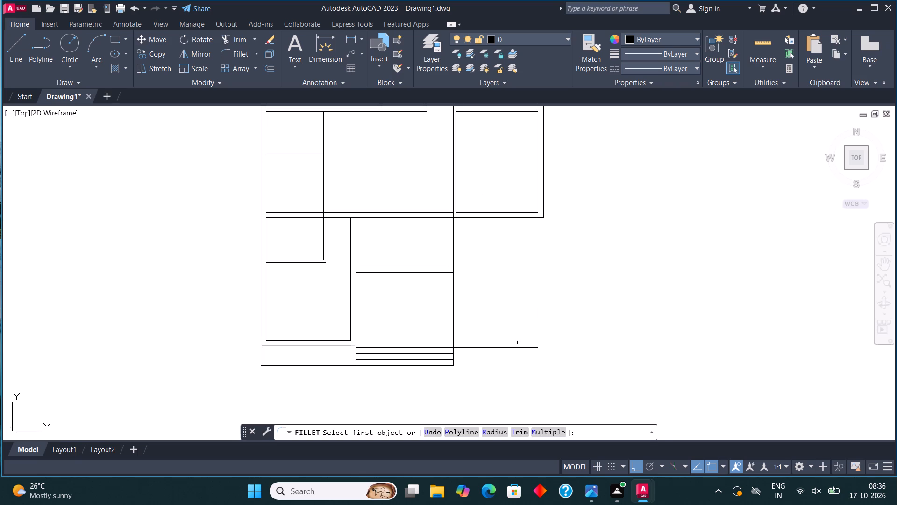
{"action": "left_click", "coordinate": [525, 346]}
{"action": "left_click", "coordinate": [536, 298]}
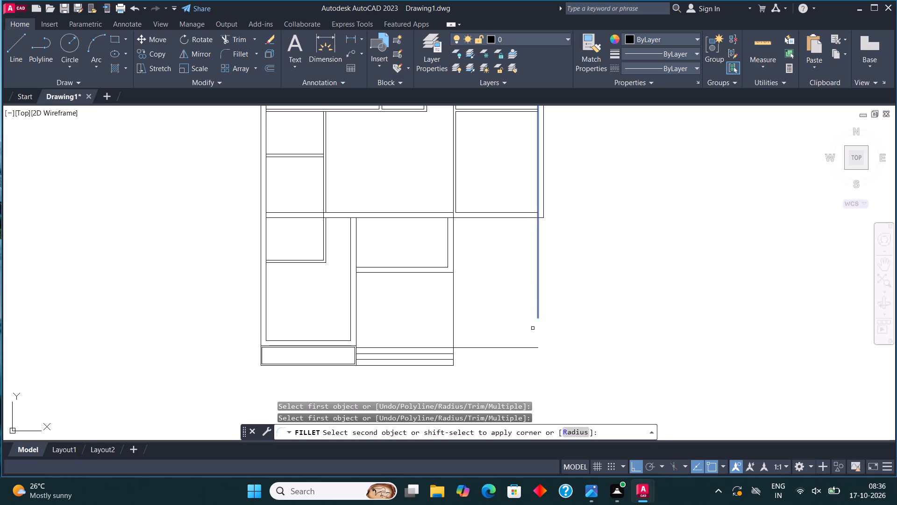
{"action": "left_click", "coordinate": [493, 348]}
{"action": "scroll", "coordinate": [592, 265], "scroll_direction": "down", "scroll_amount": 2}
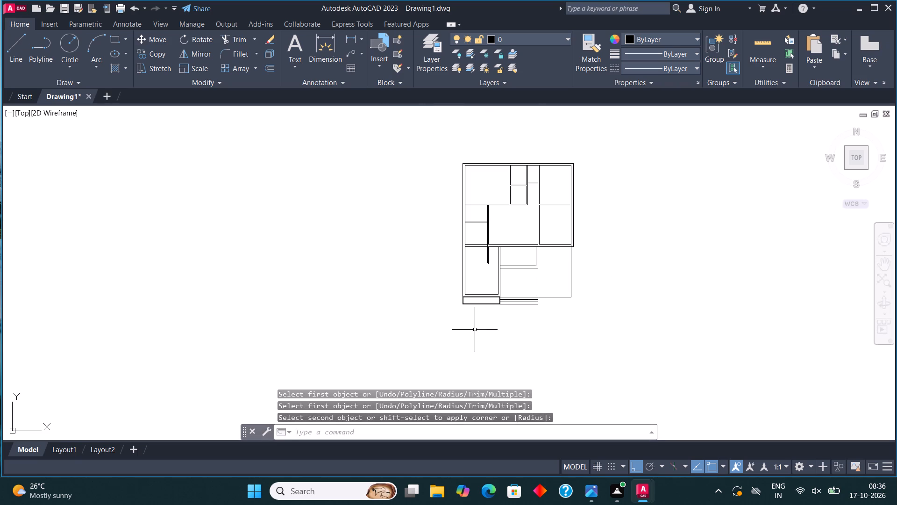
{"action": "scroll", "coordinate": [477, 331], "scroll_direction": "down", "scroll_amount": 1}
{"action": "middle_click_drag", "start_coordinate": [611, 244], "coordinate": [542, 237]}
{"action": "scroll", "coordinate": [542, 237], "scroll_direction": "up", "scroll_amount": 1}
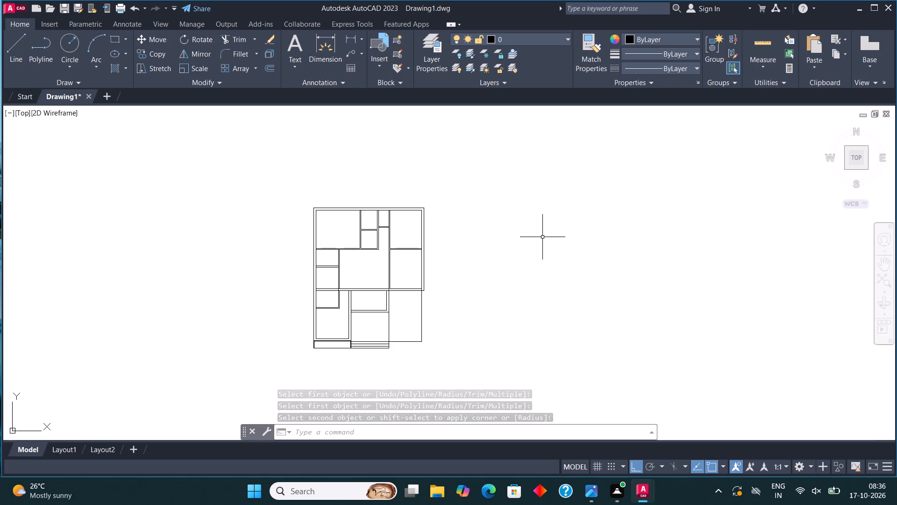
Insert the imperial Door, Vehicles, Trees and Toilet sample blocks from the tool palettes into the empty space right of the plan.
{"action": "key", "text": "t"}
{"action": "type", "text": "OOL"}
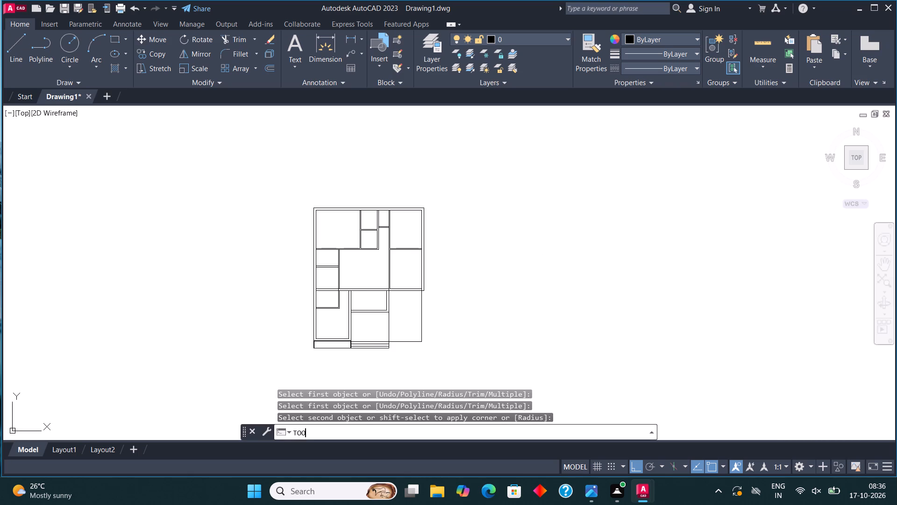
{"action": "left_click", "coordinate": [355, 322]}
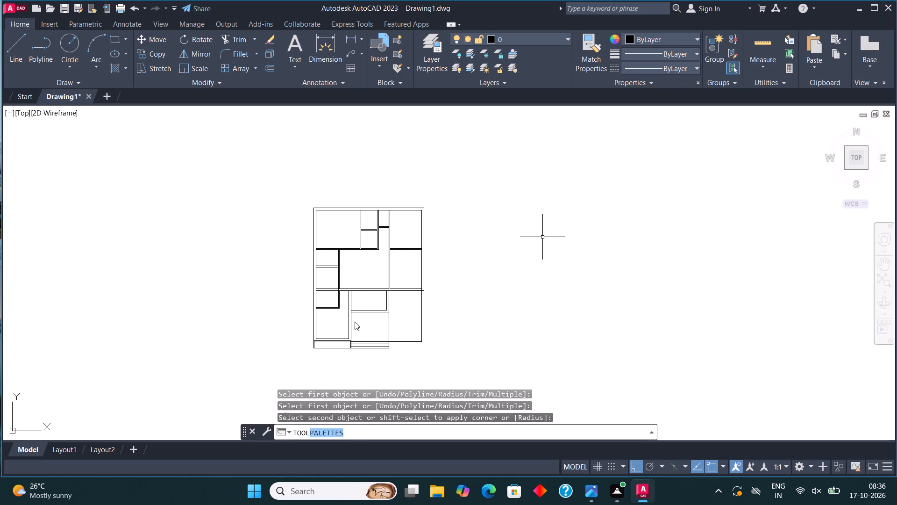
{"action": "left_click", "coordinate": [497, 95]}
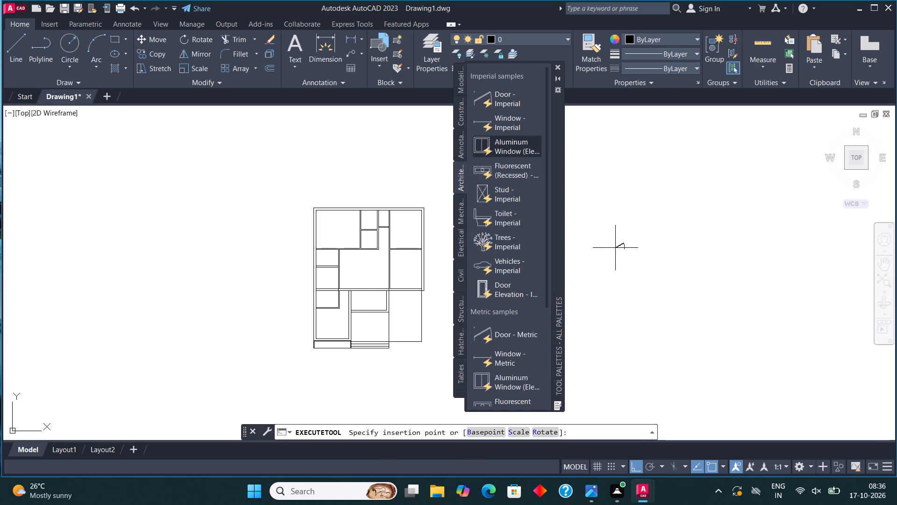
{"action": "left_click", "coordinate": [615, 248]}
{"action": "left_click", "coordinate": [502, 265]}
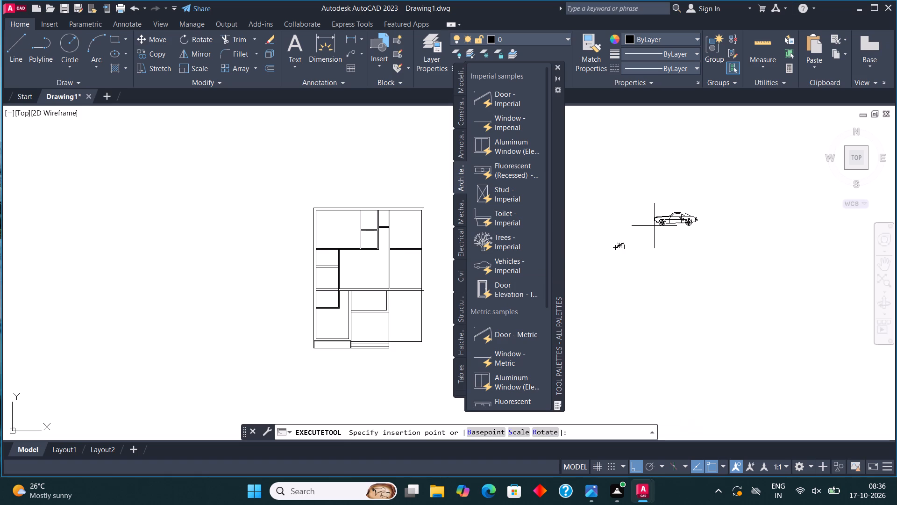
{"action": "left_click", "coordinate": [646, 206]}
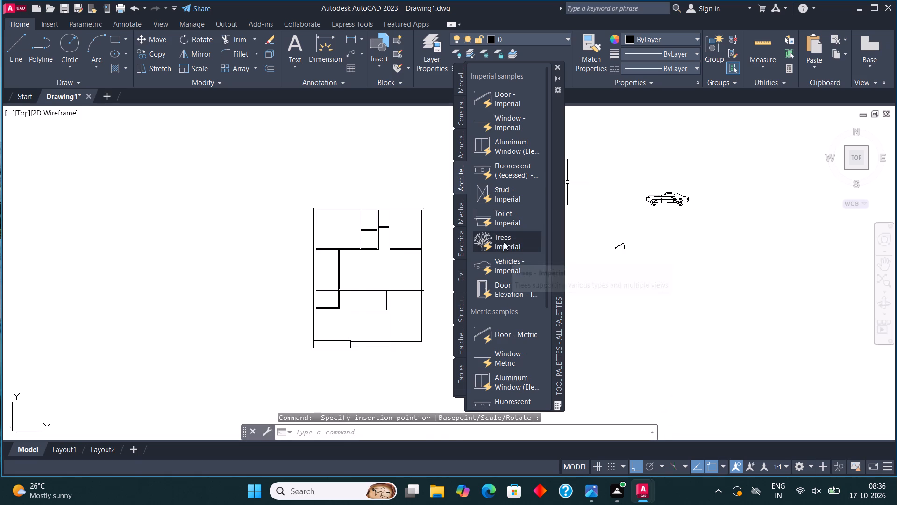
{"action": "left_click", "coordinate": [504, 242]}
{"action": "left_click", "coordinate": [678, 239]}
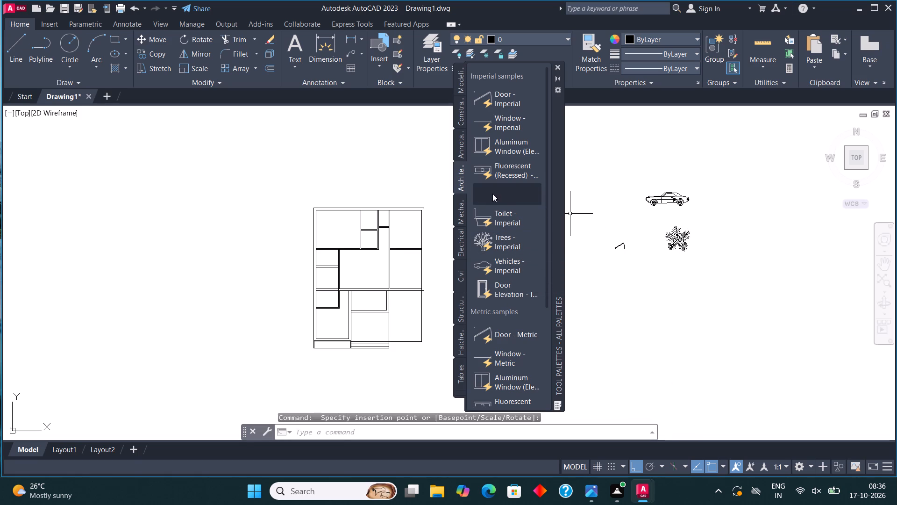
{"action": "left_click", "coordinate": [495, 223]}
{"action": "left_click", "coordinate": [627, 292]}
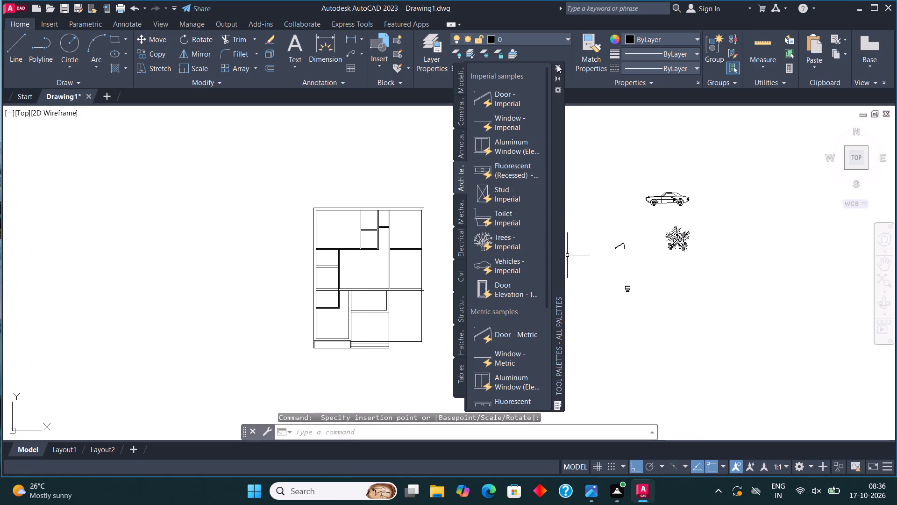
{"action": "left_click", "coordinate": [557, 65]}
Set the door block's opening state so its leaf stands perpendicular to the doorway.
{"action": "scroll", "coordinate": [617, 242], "scroll_direction": "up", "scroll_amount": 4}
{"action": "left_click", "coordinate": [616, 270]}
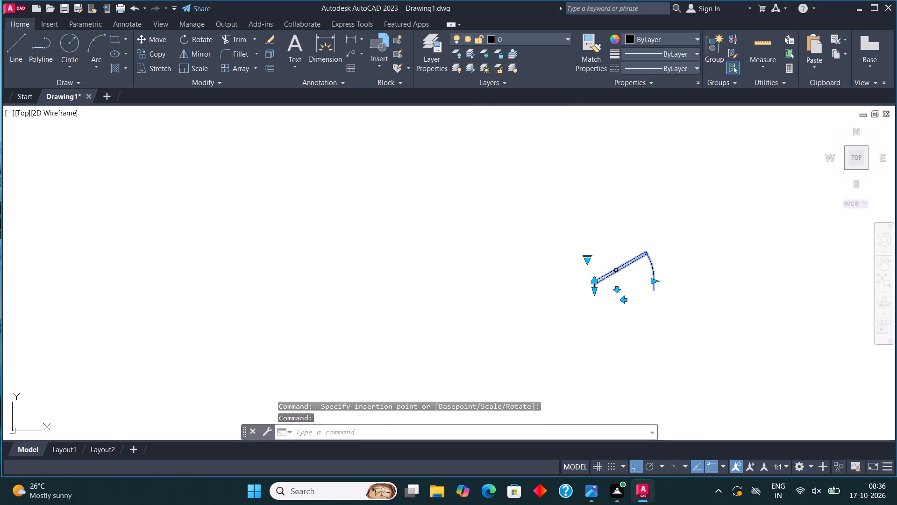
{"action": "left_click", "coordinate": [587, 260]}
{"action": "left_click", "coordinate": [626, 301]}
Switch the car block from its side view to the top view.
{"action": "scroll", "coordinate": [575, 317], "scroll_direction": "down", "scroll_amount": 3}
{"action": "scroll", "coordinate": [660, 234], "scroll_direction": "up", "scroll_amount": 2}
{"action": "left_click", "coordinate": [657, 233]}
{"action": "left_click", "coordinate": [635, 228]}
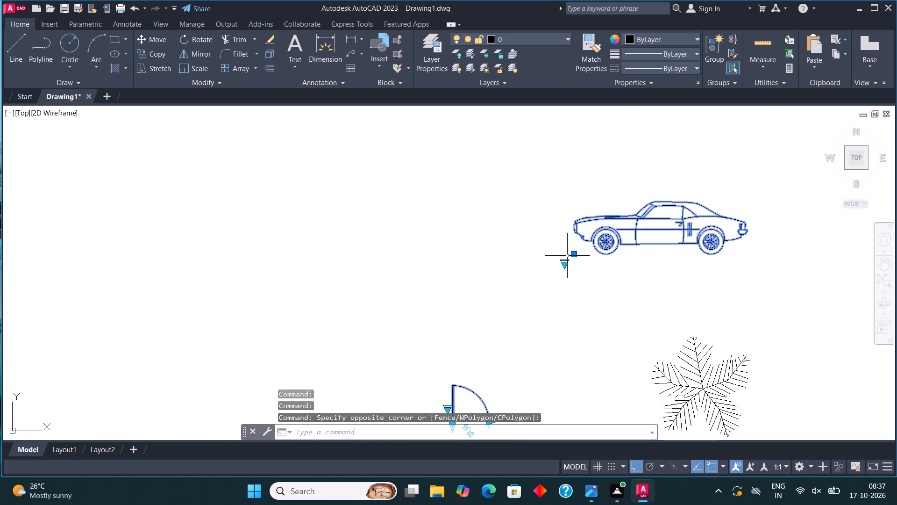
{"action": "left_click", "coordinate": [564, 263]}
{"action": "left_click", "coordinate": [616, 283]}
Switch the toilet block from its front view to the plan view and clear the selection.
{"action": "scroll", "coordinate": [551, 238], "scroll_direction": "down", "scroll_amount": 2}
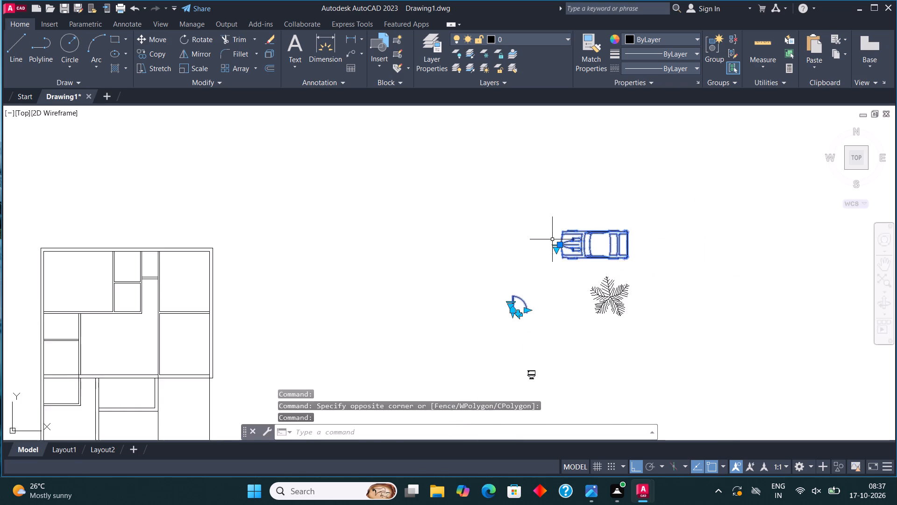
{"action": "scroll", "coordinate": [553, 240], "scroll_direction": "down", "scroll_amount": 1}
{"action": "scroll", "coordinate": [534, 325], "scroll_direction": "up", "scroll_amount": 4}
{"action": "left_click", "coordinate": [553, 330]}
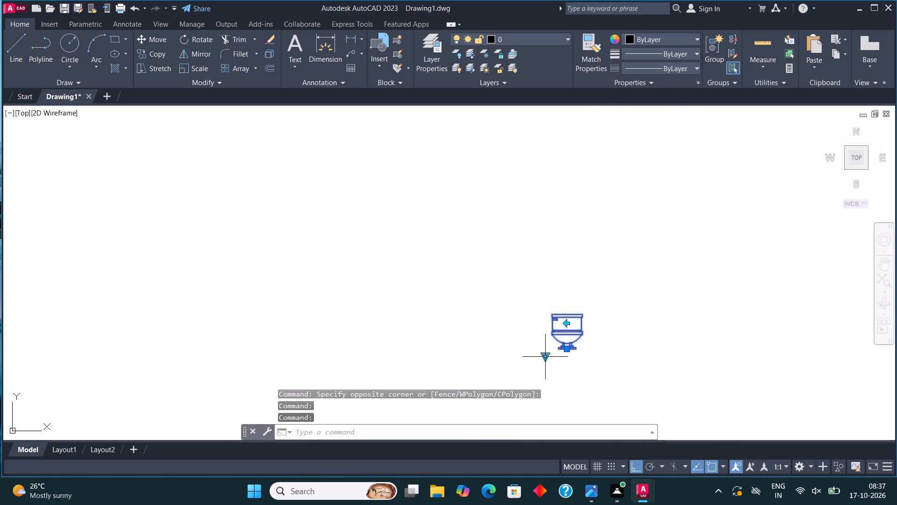
{"action": "left_click", "coordinate": [545, 356]}
{"action": "left_click", "coordinate": [578, 373]}
{"action": "scroll", "coordinate": [538, 383], "scroll_direction": "down", "scroll_amount": 2}
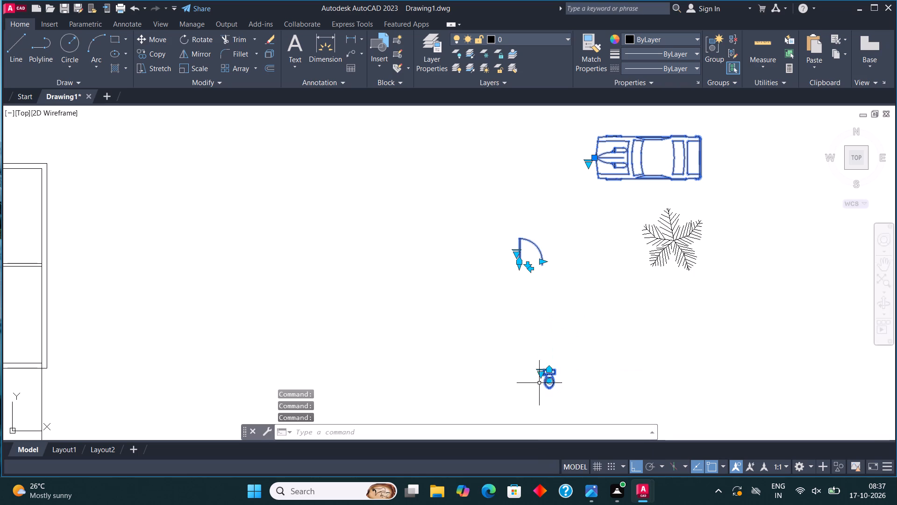
{"action": "key", "text": "Escape"}
Scale the tree block beside the plan down to roughly half its size.
{"action": "left_click", "coordinate": [658, 250]}
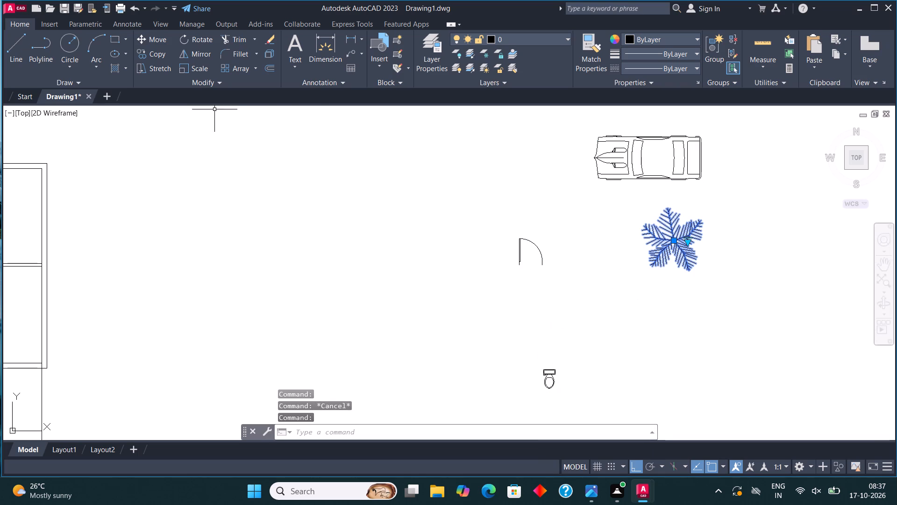
{"action": "left_click", "coordinate": [198, 67]}
{"action": "left_click", "coordinate": [664, 246]}
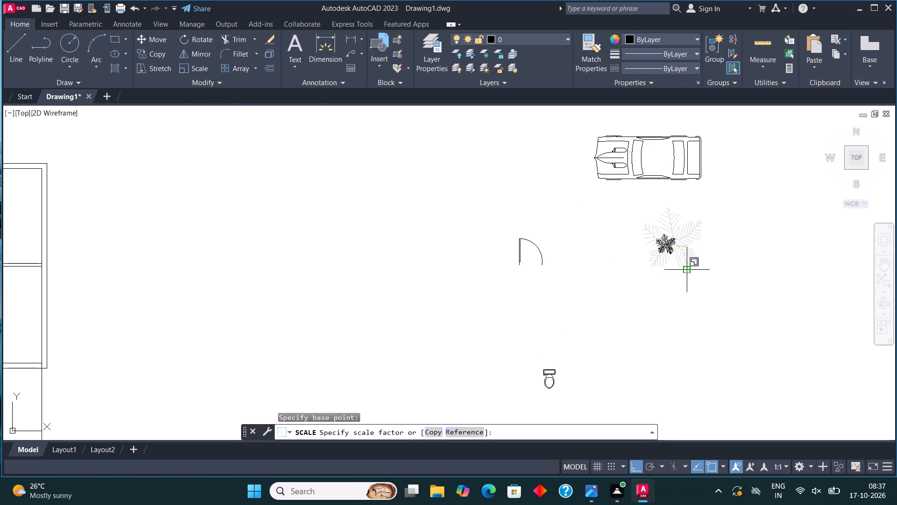
{"action": "left_click", "coordinate": [687, 270]}
Copy the reduced tree, with Ortho off, into the left end of the narrow front strip below the plan.
{"action": "left_click", "coordinate": [674, 245]}
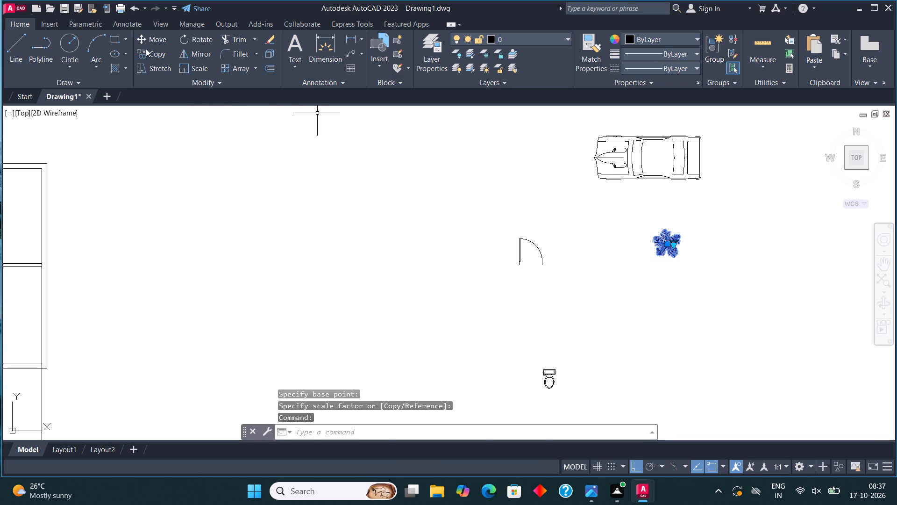
{"action": "left_click", "coordinate": [160, 55]}
{"action": "left_click", "coordinate": [684, 239]}
{"action": "scroll", "coordinate": [708, 227], "scroll_direction": "down", "scroll_amount": 4}
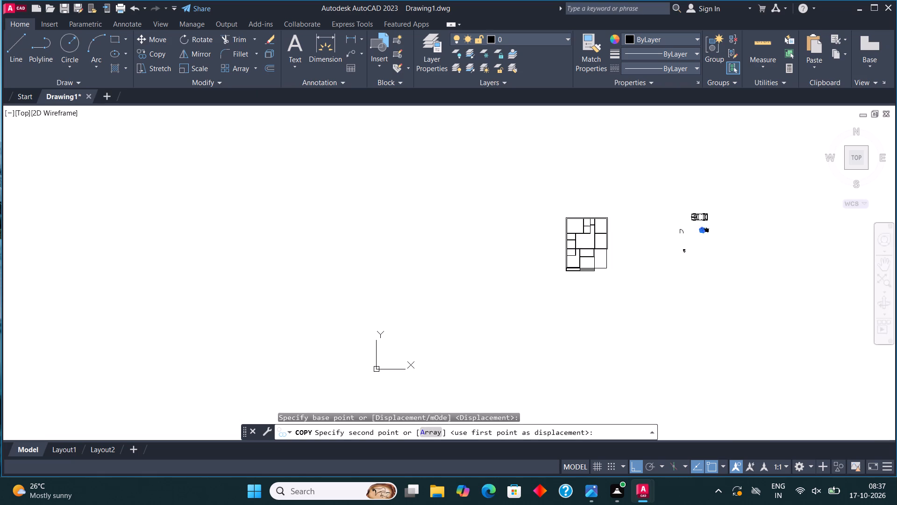
{"action": "key", "text": "F8"}
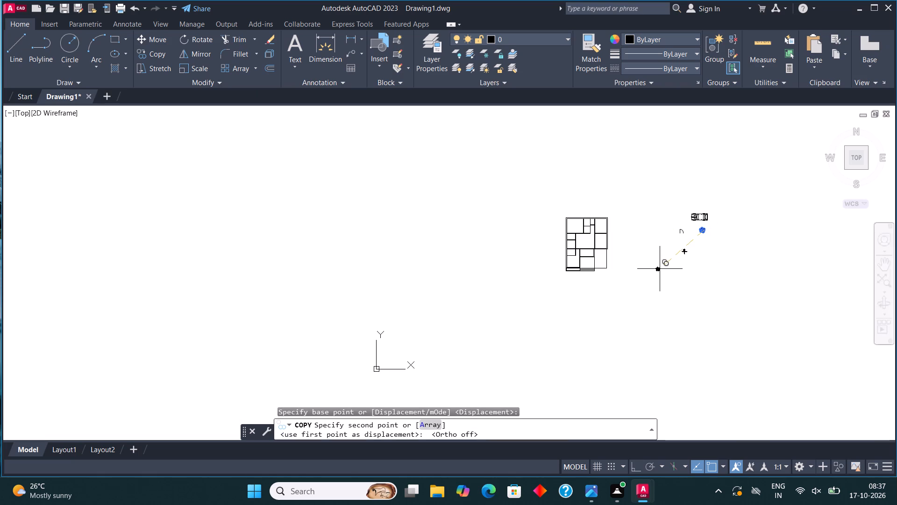
{"action": "scroll", "coordinate": [615, 213], "scroll_direction": "up", "scroll_amount": 4}
{"action": "middle_click_drag", "start_coordinate": [543, 333], "coordinate": [711, 190]}
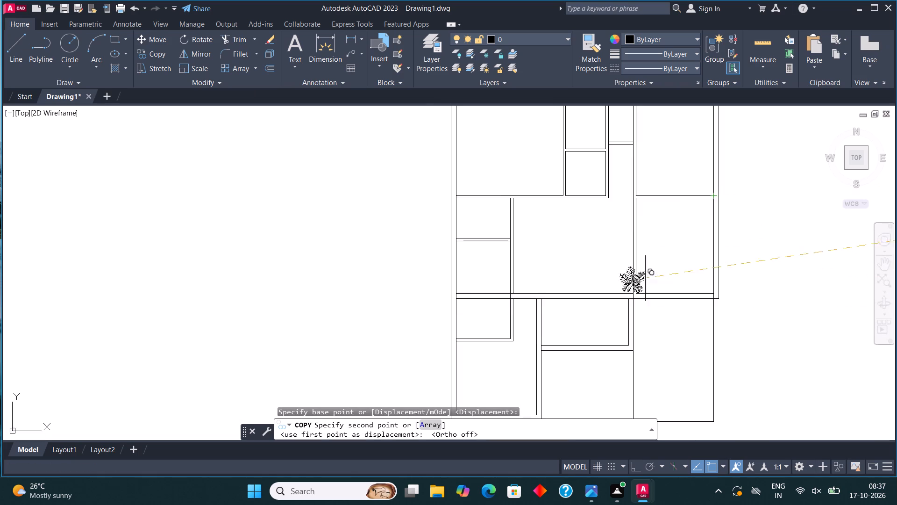
{"action": "middle_click_drag", "start_coordinate": [635, 284], "coordinate": [646, 186]}
{"action": "scroll", "coordinate": [491, 334], "scroll_direction": "up", "scroll_amount": 2}
{"action": "left_click", "coordinate": [481, 317]}
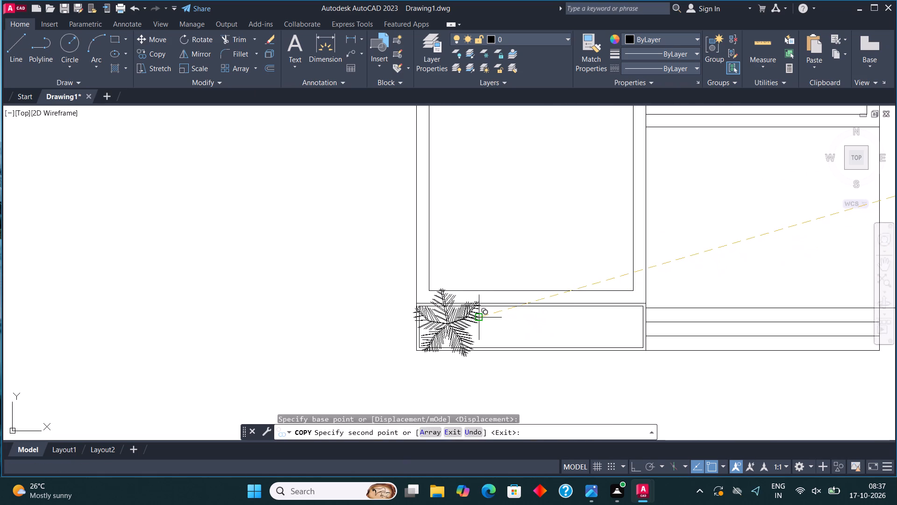
{"action": "key", "text": "Escape"}
Scale the copied tree down so it fits within the front strip's inner outline.
{"action": "scroll", "coordinate": [470, 309], "scroll_direction": "up", "scroll_amount": 2}
{"action": "middle_click_drag", "start_coordinate": [456, 284], "coordinate": [464, 212]}
{"action": "left_click", "coordinate": [448, 285]}
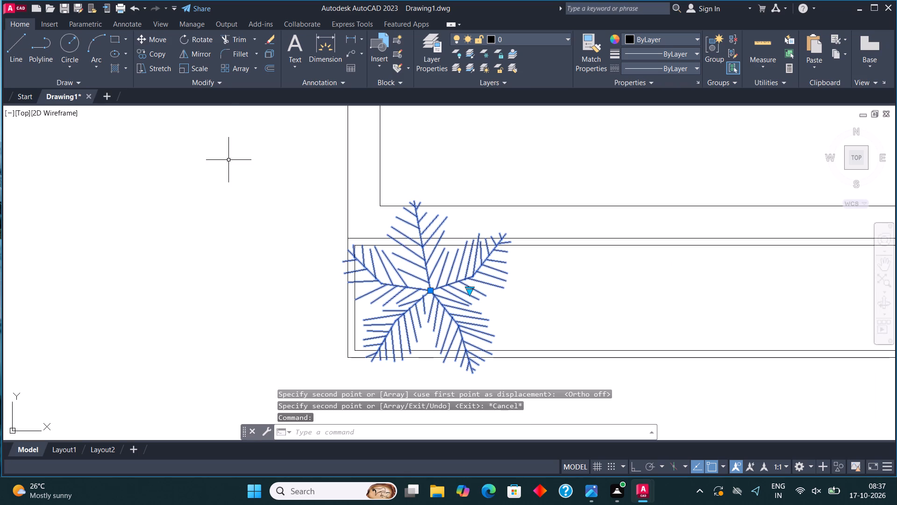
{"action": "left_click", "coordinate": [200, 63]}
{"action": "left_click", "coordinate": [442, 310]}
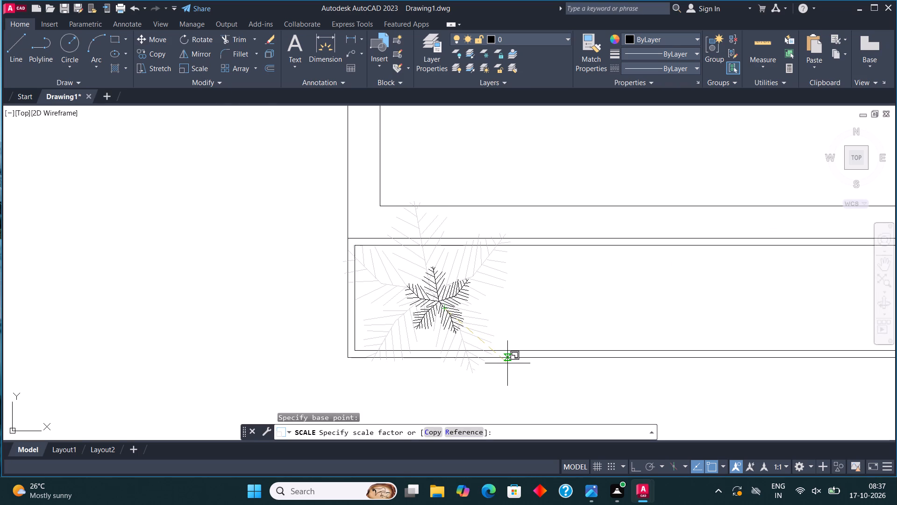
{"action": "left_click", "coordinate": [536, 384]}
Move the small tree slightly left, close to the front strip's left end.
{"action": "left_click", "coordinate": [454, 316]}
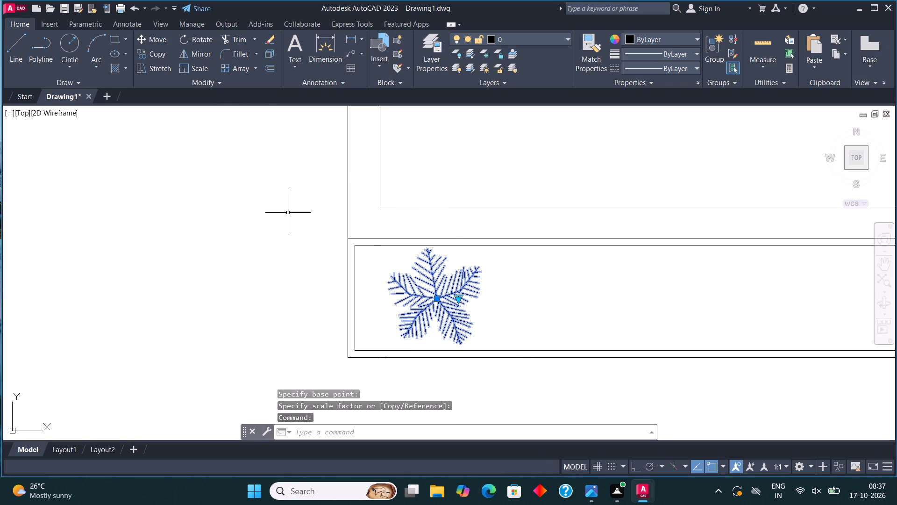
{"action": "left_click", "coordinate": [157, 36]}
{"action": "left_click", "coordinate": [441, 303]}
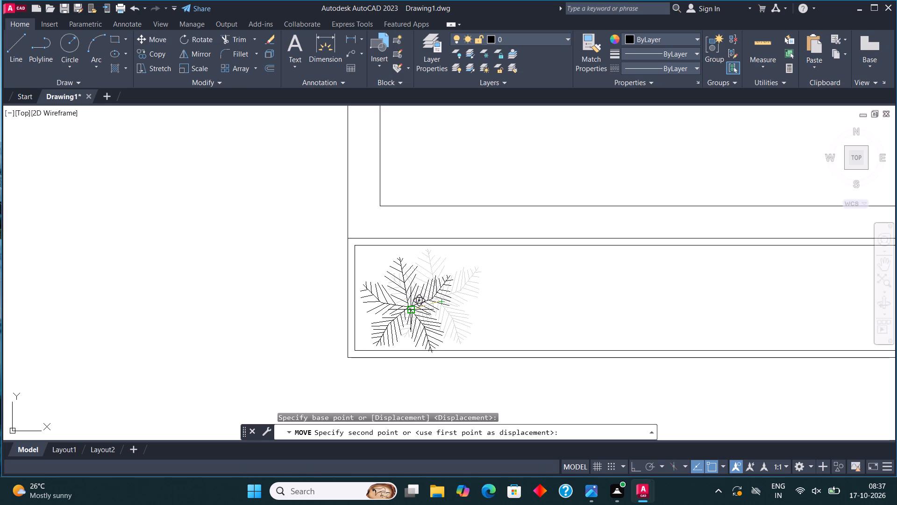
{"action": "left_click", "coordinate": [408, 303]}
{"action": "key", "text": "Escape"}
Copy the small tree four times along the front strip to make an evenly spaced row of five.
{"action": "left_click", "coordinate": [409, 296]}
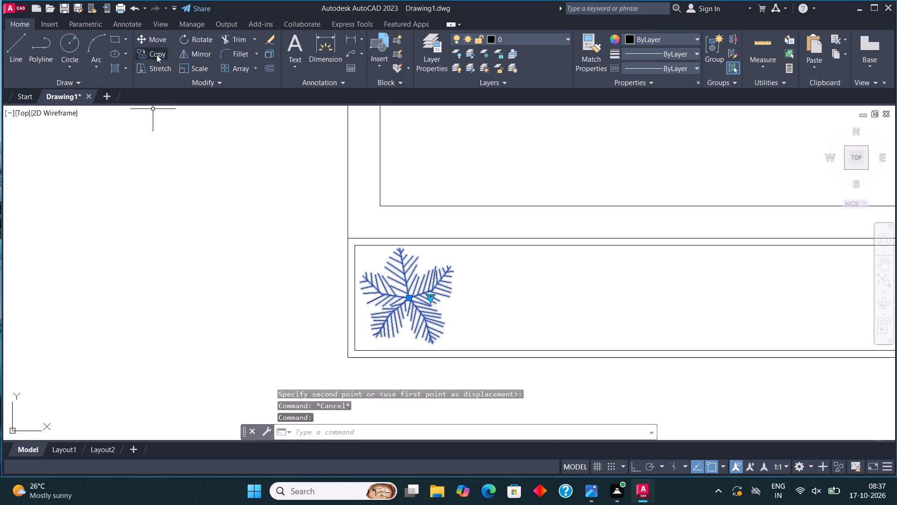
{"action": "left_click", "coordinate": [157, 55]}
{"action": "left_click", "coordinate": [415, 301]}
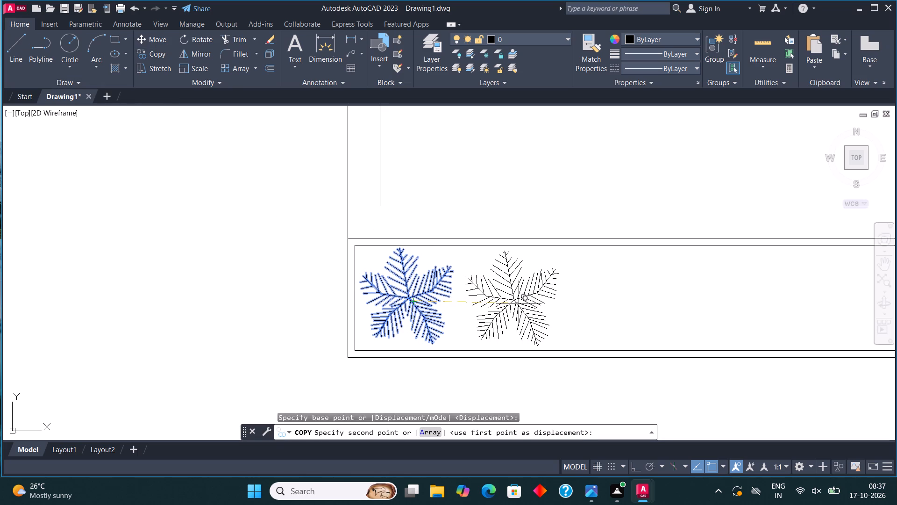
{"action": "left_click", "coordinate": [517, 303]}
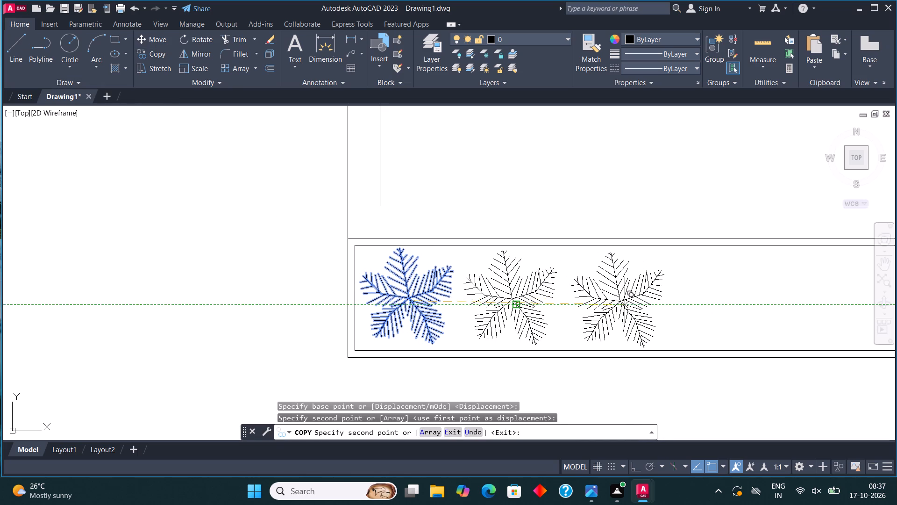
{"action": "left_click", "coordinate": [625, 301]}
{"action": "scroll", "coordinate": [480, 327], "scroll_direction": "down", "scroll_amount": 3}
{"action": "scroll", "coordinate": [555, 332], "scroll_direction": "up", "scroll_amount": 2}
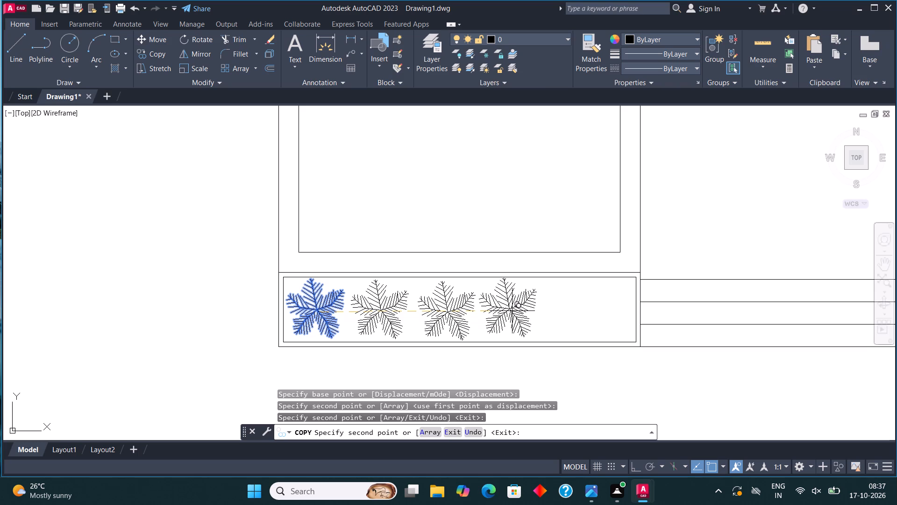
{"action": "left_click", "coordinate": [518, 313]}
{"action": "left_click", "coordinate": [591, 310]}
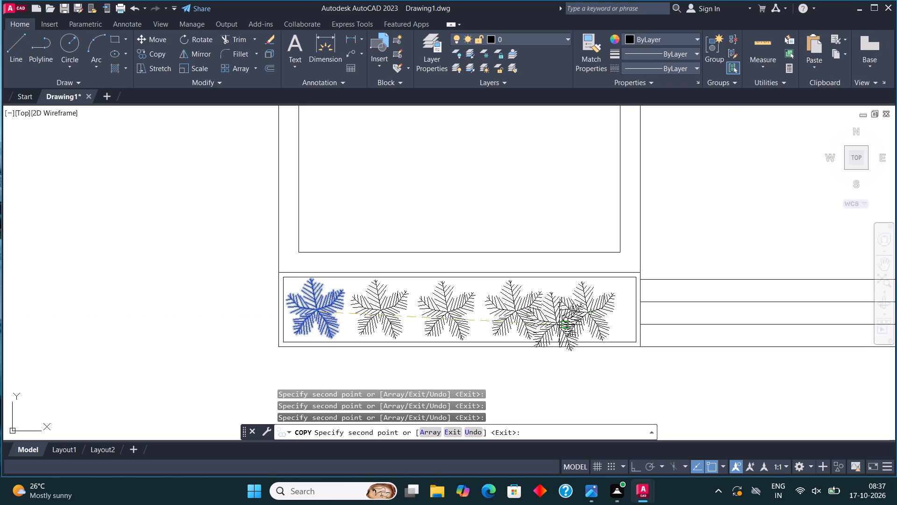
Place four more copies of the small tree in a row along the top of the right front area, under the wall.
{"action": "scroll", "coordinate": [548, 351], "scroll_direction": "down", "scroll_amount": 4}
{"action": "scroll", "coordinate": [625, 278], "scroll_direction": "up", "scroll_amount": 4}
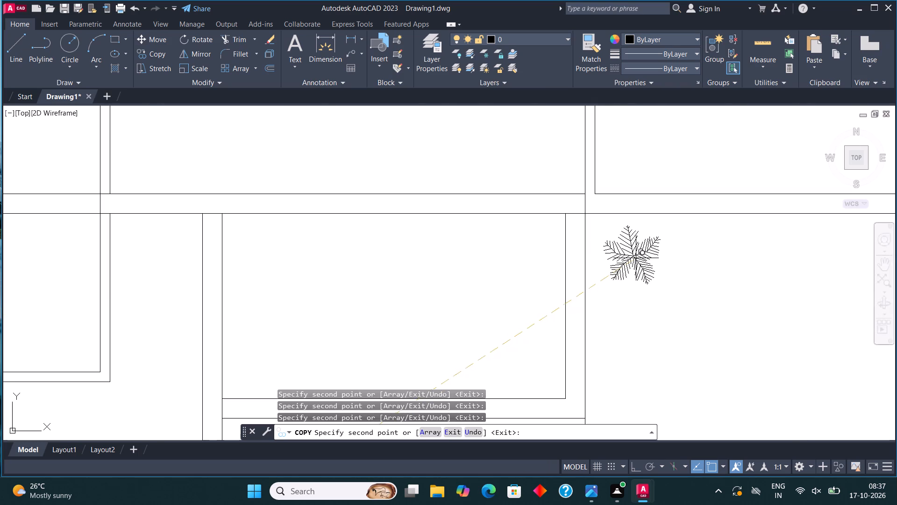
{"action": "left_click", "coordinate": [626, 252]}
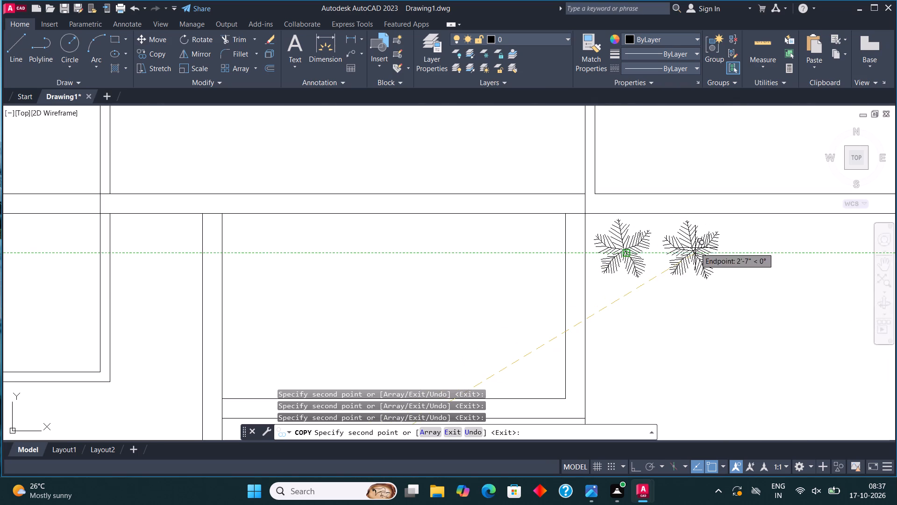
{"action": "left_click", "coordinate": [695, 248]}
{"action": "scroll", "coordinate": [491, 280], "scroll_direction": "down", "scroll_amount": 1}
{"action": "scroll", "coordinate": [689, 258], "scroll_direction": "up", "scroll_amount": 2}
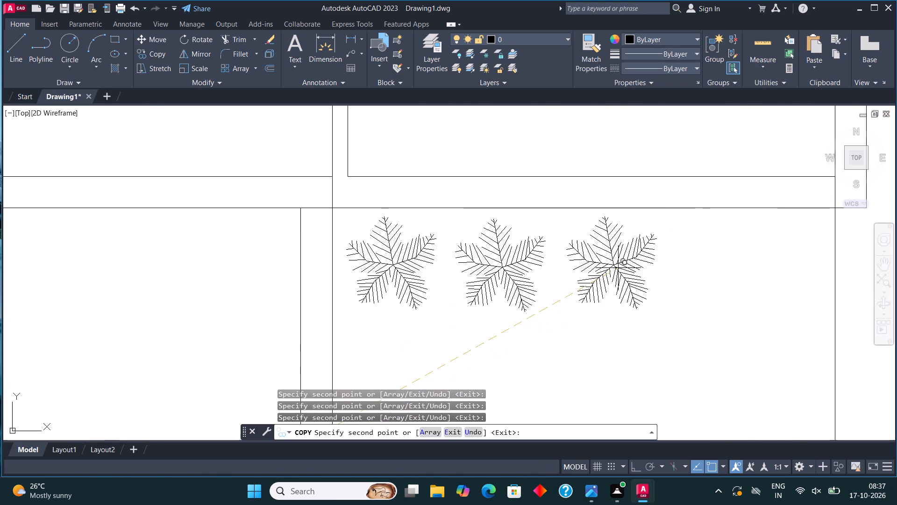
{"action": "left_click", "coordinate": [619, 267]}
{"action": "left_click", "coordinate": [742, 262]}
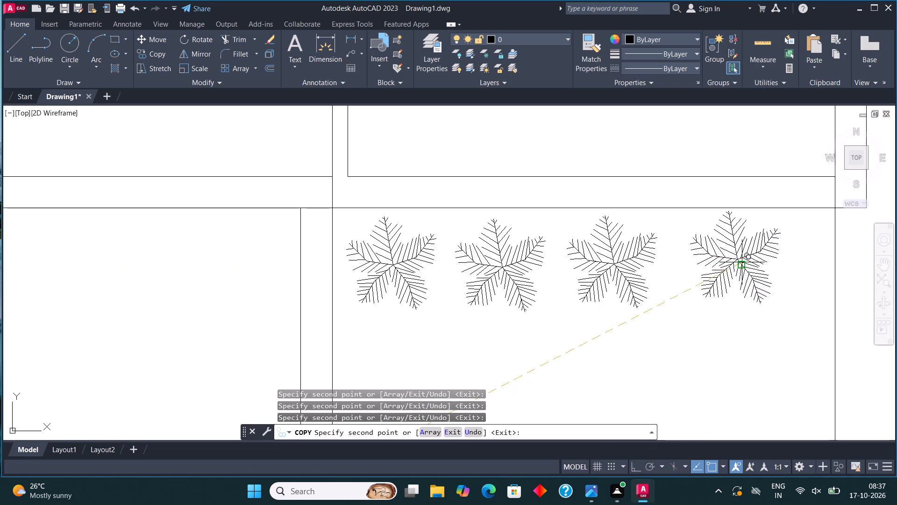
{"action": "key", "text": "Escape"}
Draw a line across the right front area just below its row of trees to enclose a planting strip.
{"action": "scroll", "coordinate": [531, 260], "scroll_direction": "down", "scroll_amount": 2}
{"action": "left_click", "coordinate": [18, 46]}
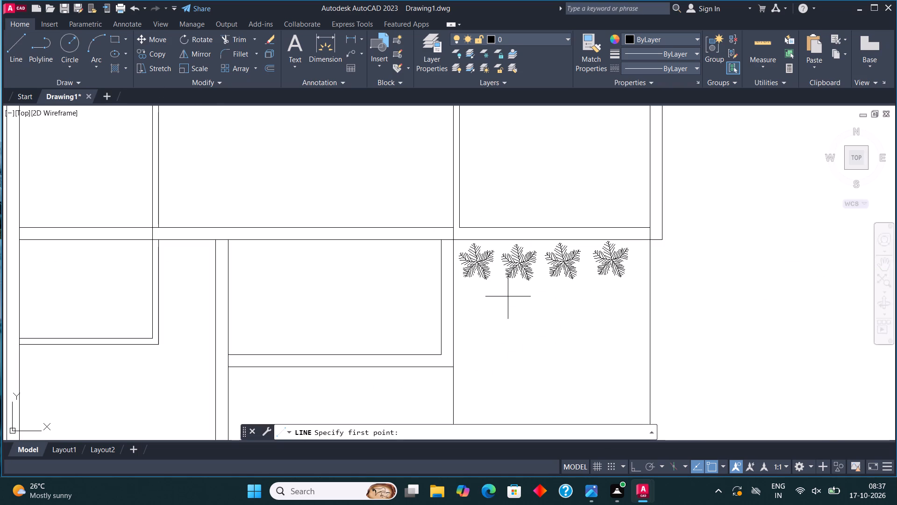
{"action": "left_click", "coordinate": [453, 288]}
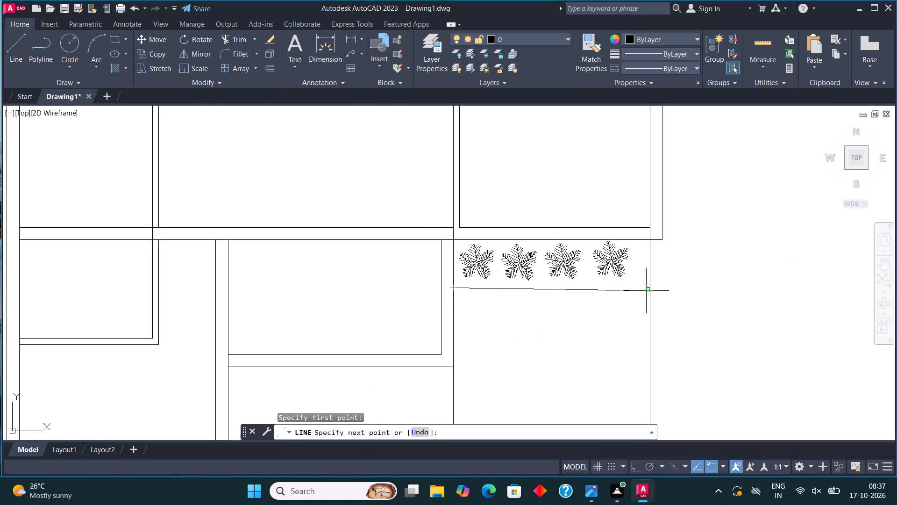
{"action": "left_click", "coordinate": [649, 289]}
{"action": "key", "text": "Escape"}
{"action": "scroll", "coordinate": [662, 258], "scroll_direction": "down", "scroll_amount": 2}
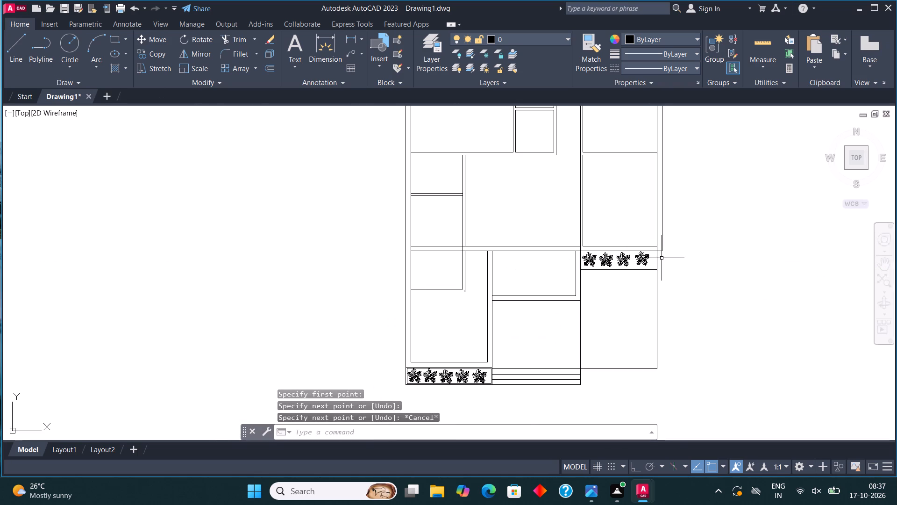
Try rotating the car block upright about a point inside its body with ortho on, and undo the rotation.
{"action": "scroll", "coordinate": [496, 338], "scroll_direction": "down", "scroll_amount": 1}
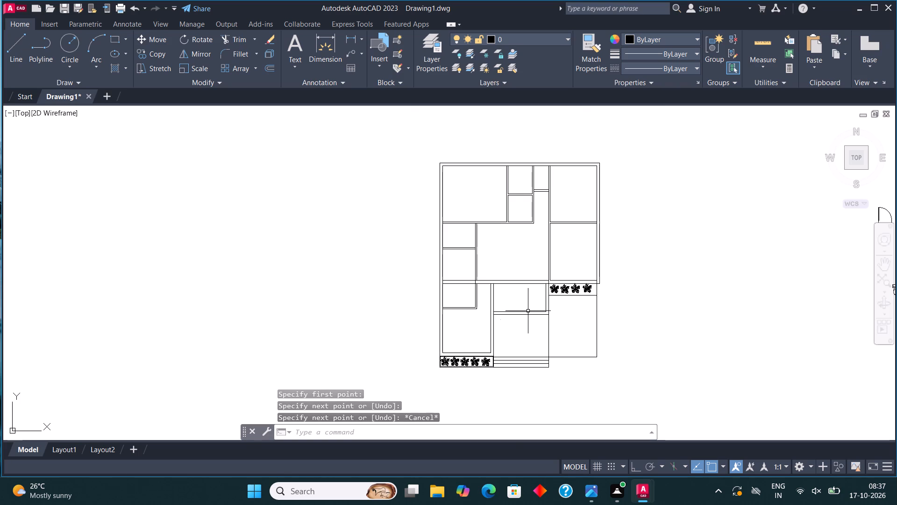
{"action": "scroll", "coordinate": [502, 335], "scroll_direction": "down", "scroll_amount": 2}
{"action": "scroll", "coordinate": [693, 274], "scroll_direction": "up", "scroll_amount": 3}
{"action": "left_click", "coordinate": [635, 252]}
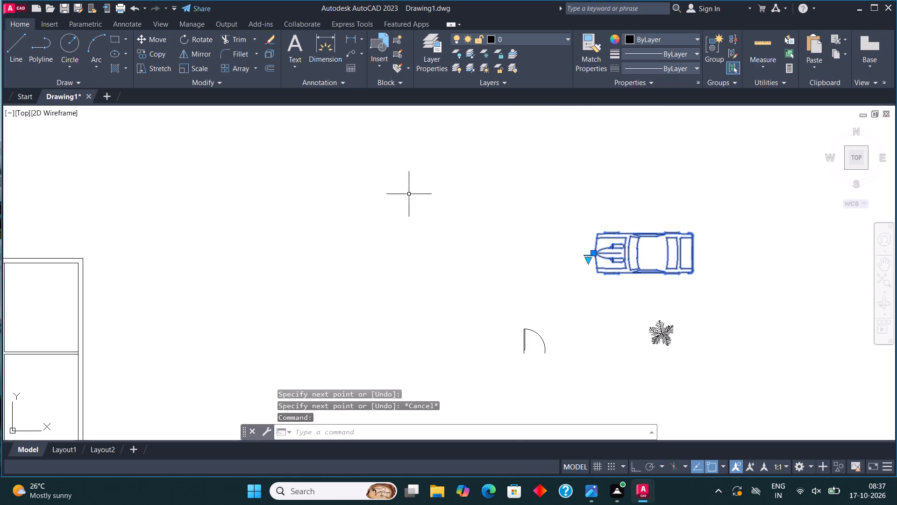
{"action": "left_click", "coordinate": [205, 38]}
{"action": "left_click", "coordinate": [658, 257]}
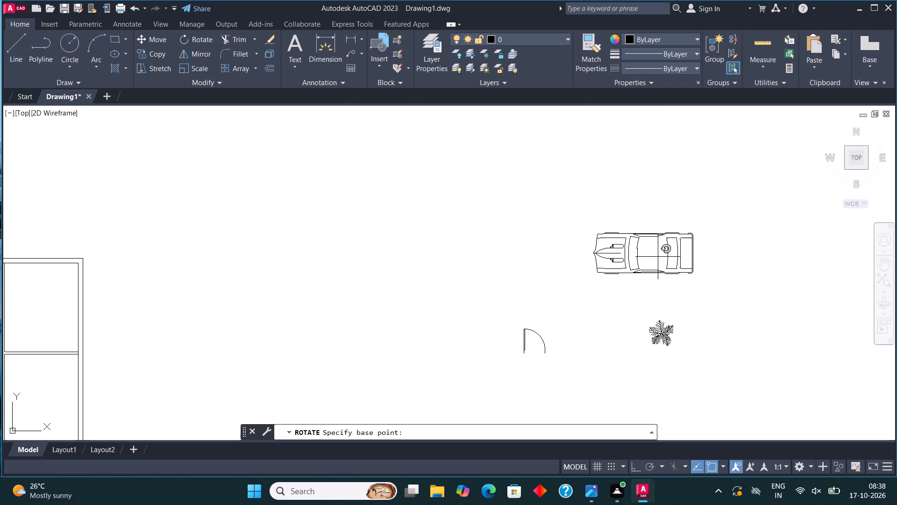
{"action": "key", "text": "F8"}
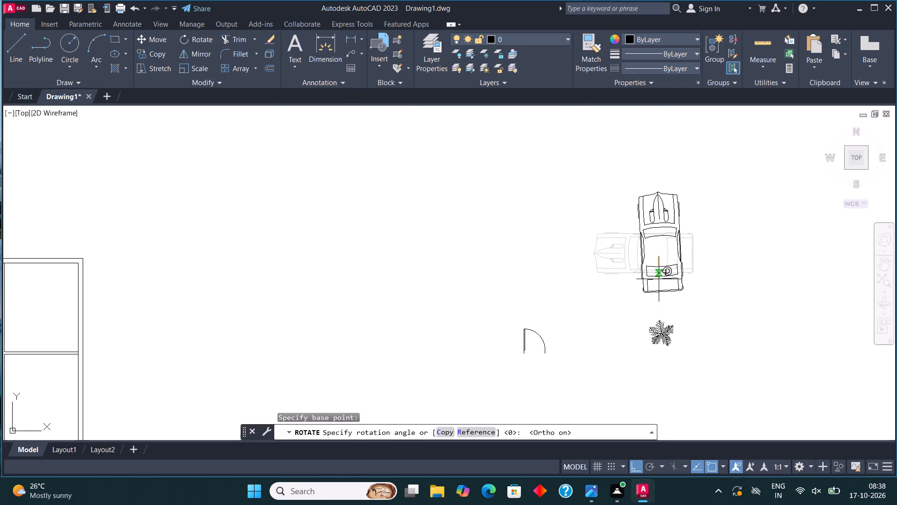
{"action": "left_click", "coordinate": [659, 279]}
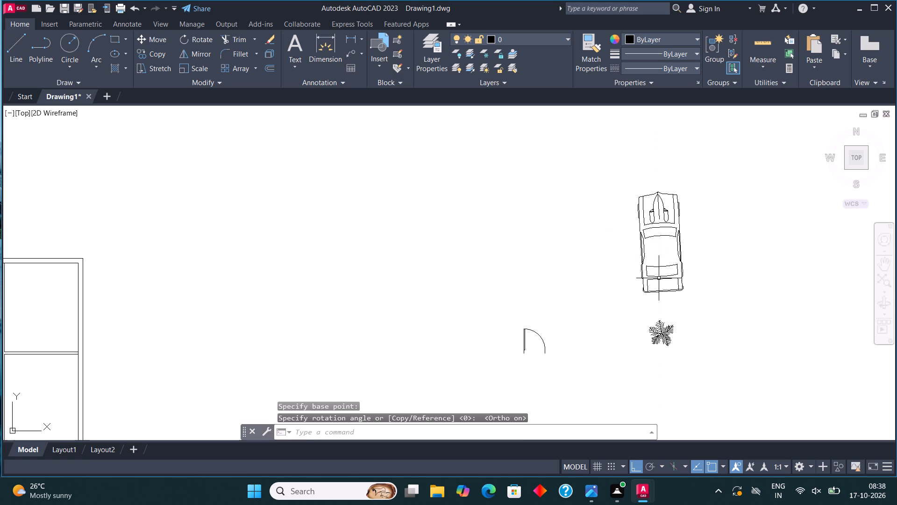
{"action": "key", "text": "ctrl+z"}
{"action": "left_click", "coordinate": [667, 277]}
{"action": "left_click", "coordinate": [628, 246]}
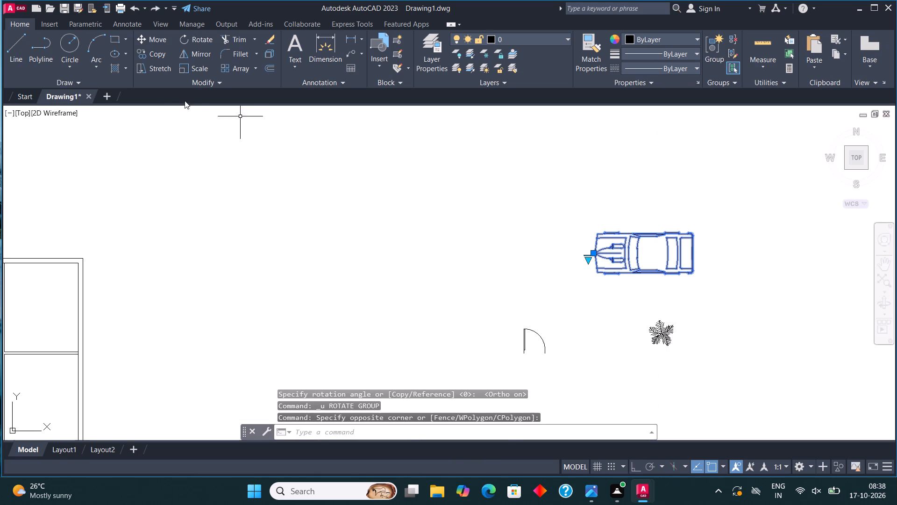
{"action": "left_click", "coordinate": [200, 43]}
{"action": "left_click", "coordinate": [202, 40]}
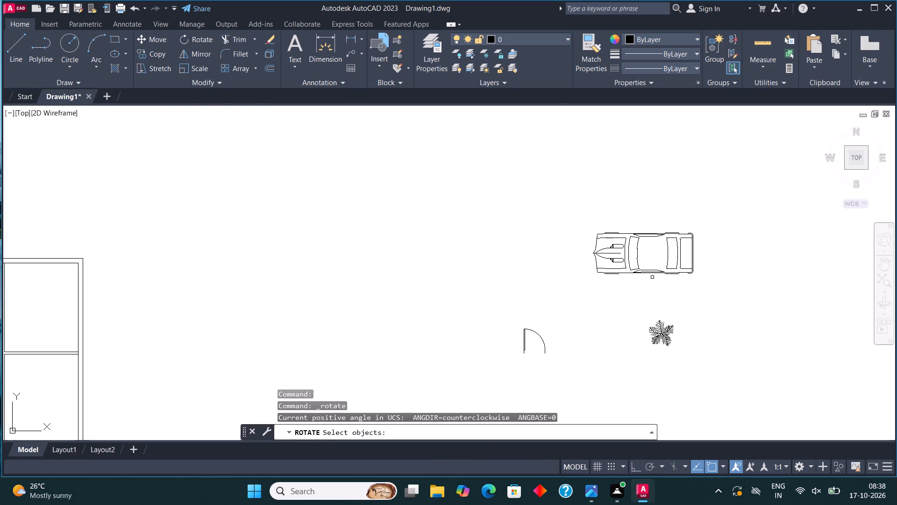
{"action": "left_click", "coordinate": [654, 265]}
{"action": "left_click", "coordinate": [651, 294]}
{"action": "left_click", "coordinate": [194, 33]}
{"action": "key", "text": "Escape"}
Rotate the source car block 270° about a point on its upper edge so its nose points up the page.
{"action": "left_click", "coordinate": [634, 284]}
{"action": "left_click", "coordinate": [604, 232]}
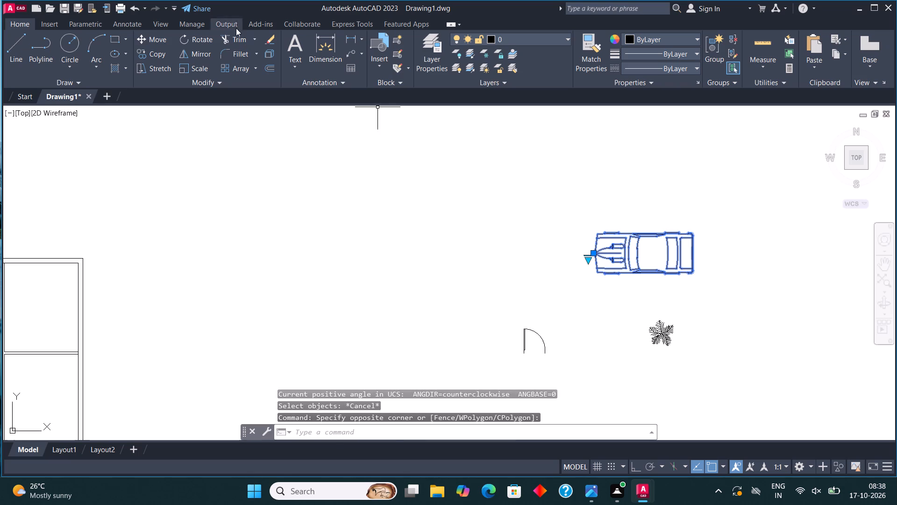
{"action": "left_click", "coordinate": [204, 37]}
{"action": "left_click", "coordinate": [631, 229]}
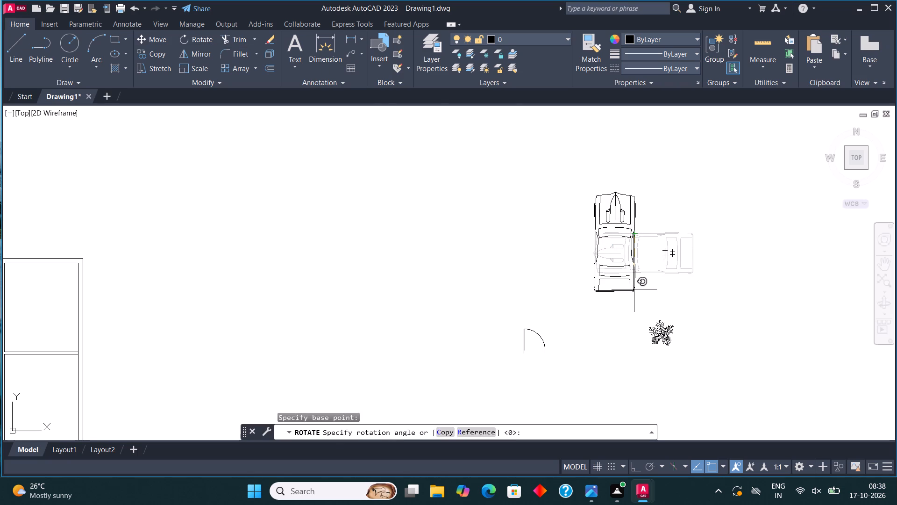
{"action": "key", "text": "F8"}
{"action": "left_click", "coordinate": [635, 301]}
Scale the upright source car block down to roughly two-thirds of its size.
{"action": "left_click_drag", "start_coordinate": [635, 309], "coordinate": [633, 302]}
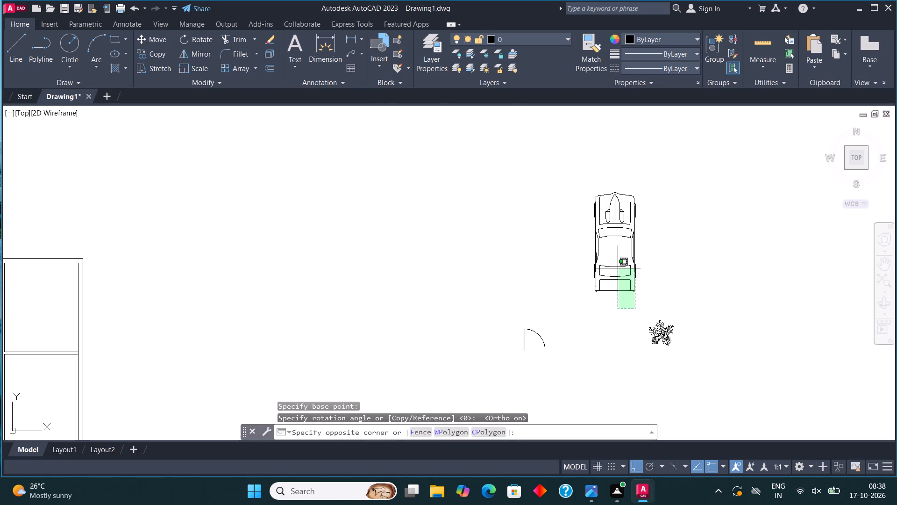
{"action": "left_click", "coordinate": [617, 268]}
{"action": "left_click", "coordinate": [202, 64]}
{"action": "left_click", "coordinate": [596, 271]}
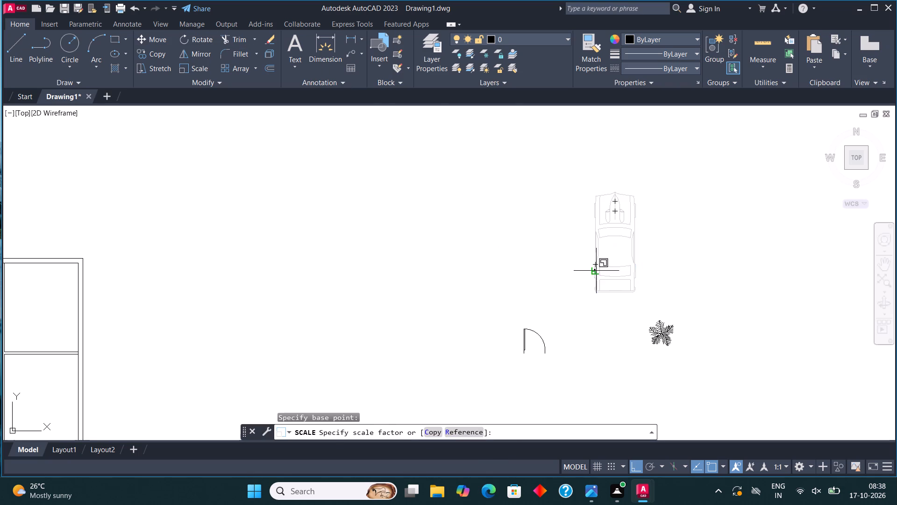
{"action": "left_click", "coordinate": [617, 241]}
Copy the reduced car with ortho off into the open right front area of the plan, below the planting strip.
{"action": "left_click", "coordinate": [620, 267]}
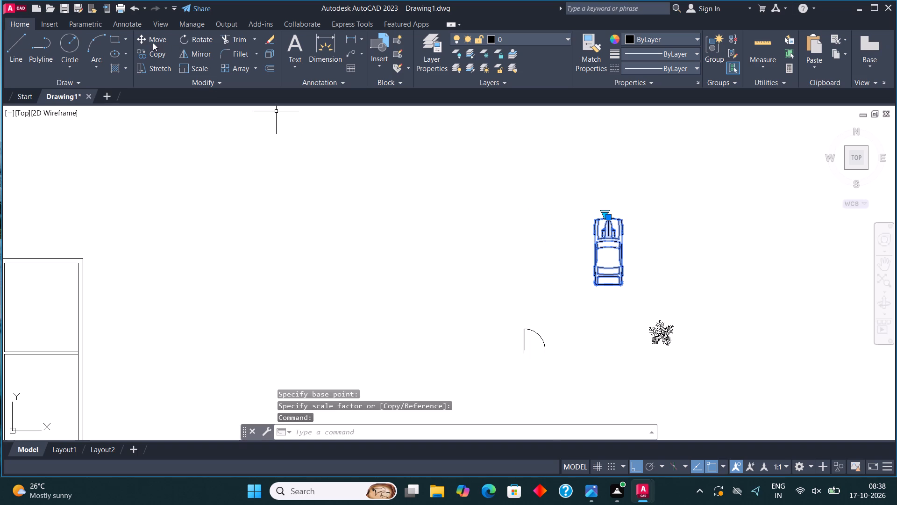
{"action": "left_click", "coordinate": [154, 54]}
{"action": "left_click", "coordinate": [604, 252]}
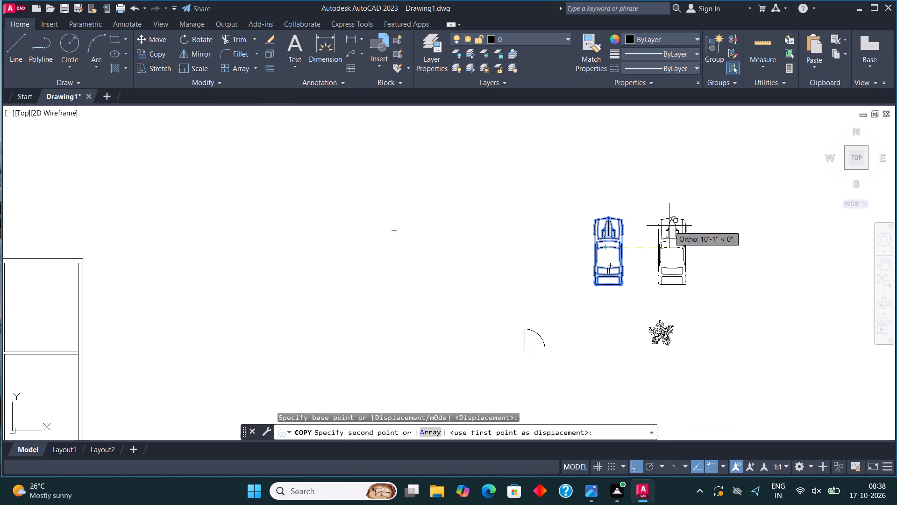
{"action": "key", "text": "F8"}
{"action": "scroll", "coordinate": [669, 226], "scroll_direction": "down", "scroll_amount": 4}
{"action": "scroll", "coordinate": [577, 295], "scroll_direction": "up", "scroll_amount": 3}
{"action": "scroll", "coordinate": [563, 207], "scroll_direction": "up", "scroll_amount": 2}
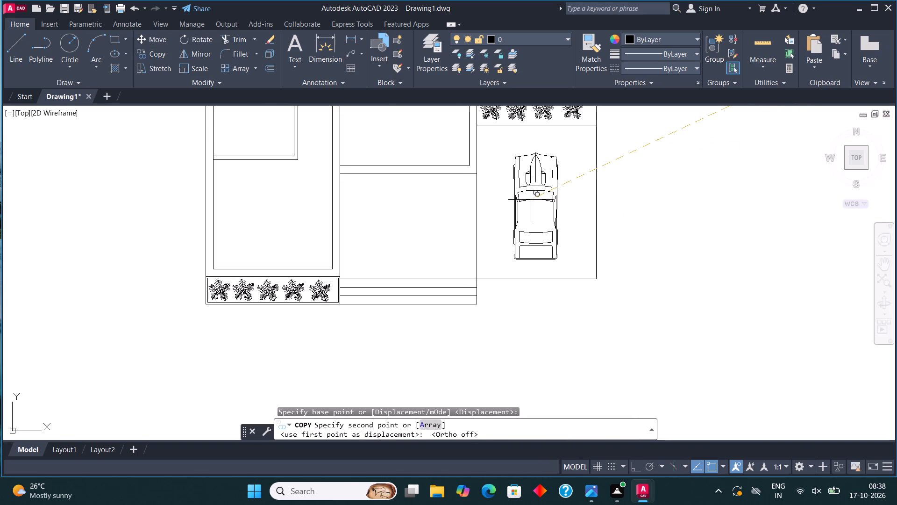
{"action": "left_click", "coordinate": [531, 195]}
{"action": "middle_click_drag", "start_coordinate": [523, 232], "coordinate": [509, 291]}
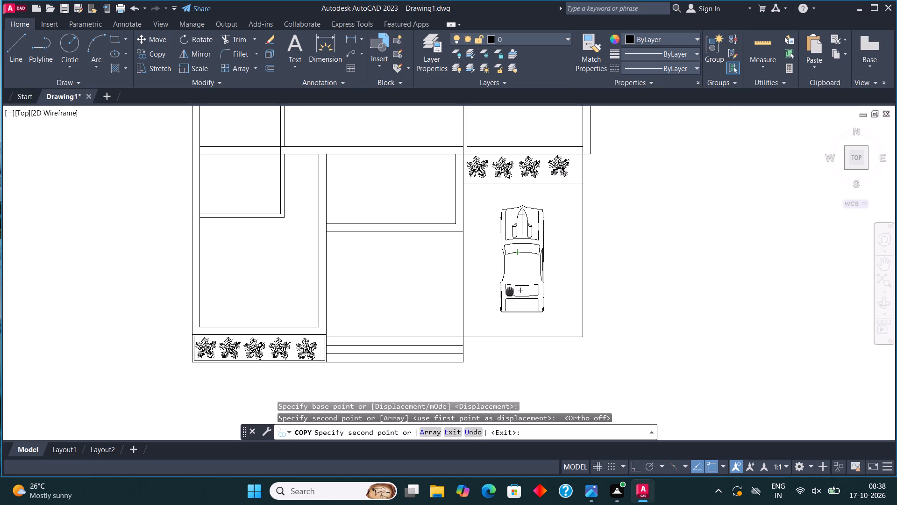
{"action": "middle_click_drag", "start_coordinate": [509, 291], "coordinate": [508, 293]}
{"action": "key", "text": "Escape"}
Scale the copied car up from its centre so it nearly spans the depth of the right front area.
{"action": "left_click", "coordinate": [530, 243]}
{"action": "left_click", "coordinate": [195, 65]}
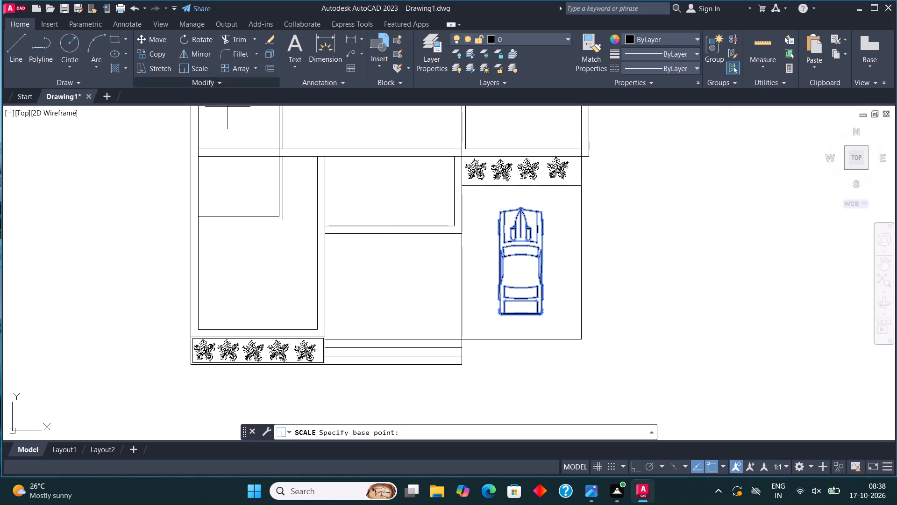
{"action": "left_click", "coordinate": [514, 260]}
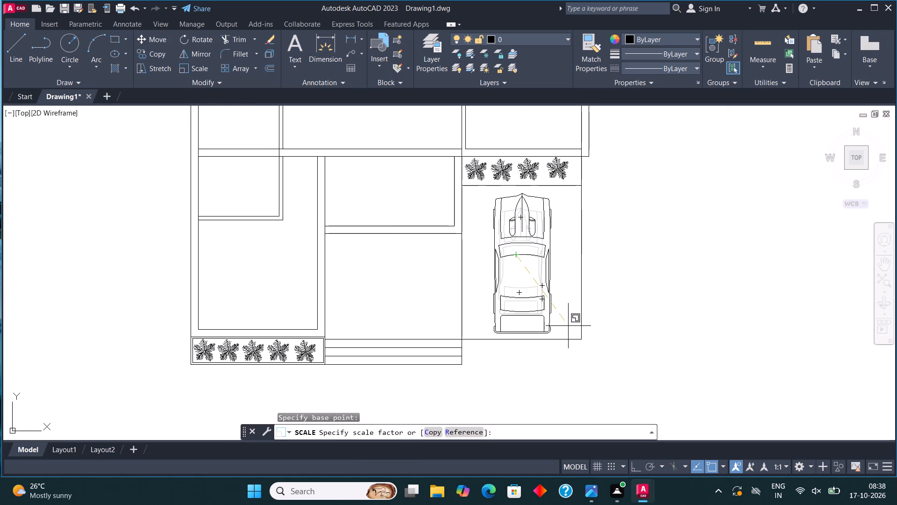
{"action": "left_click", "coordinate": [567, 325]}
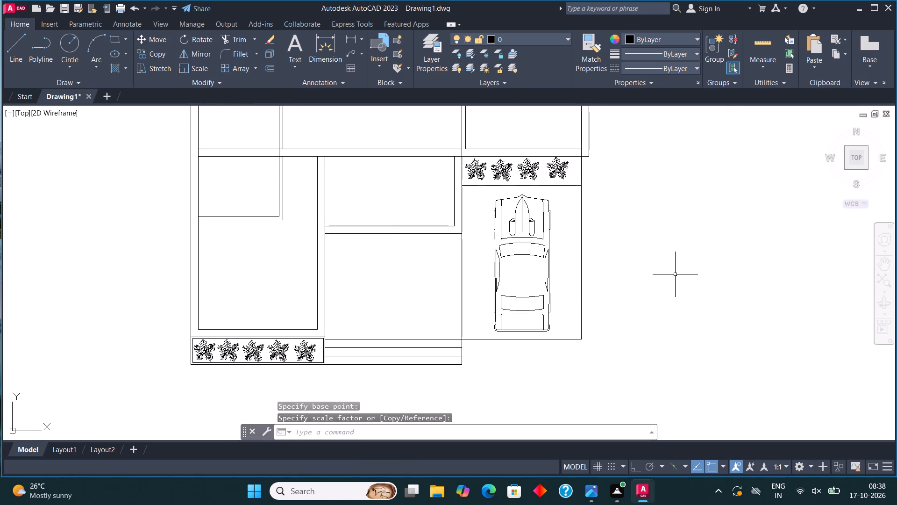
Mirror the toilet block across a horizontal line just above its tank with ortho on, keeping the original.
{"action": "middle_click_drag", "start_coordinate": [360, 297], "coordinate": [393, 332]}
{"action": "scroll", "coordinate": [376, 324], "scroll_direction": "down", "scroll_amount": 2}
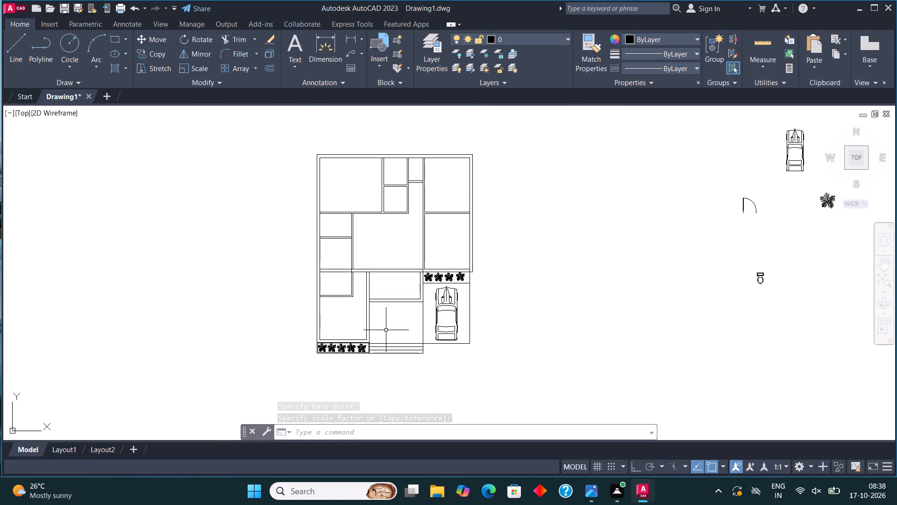
{"action": "scroll", "coordinate": [489, 321], "scroll_direction": "down", "scroll_amount": 1}
{"action": "scroll", "coordinate": [670, 297], "scroll_direction": "up", "scroll_amount": 4}
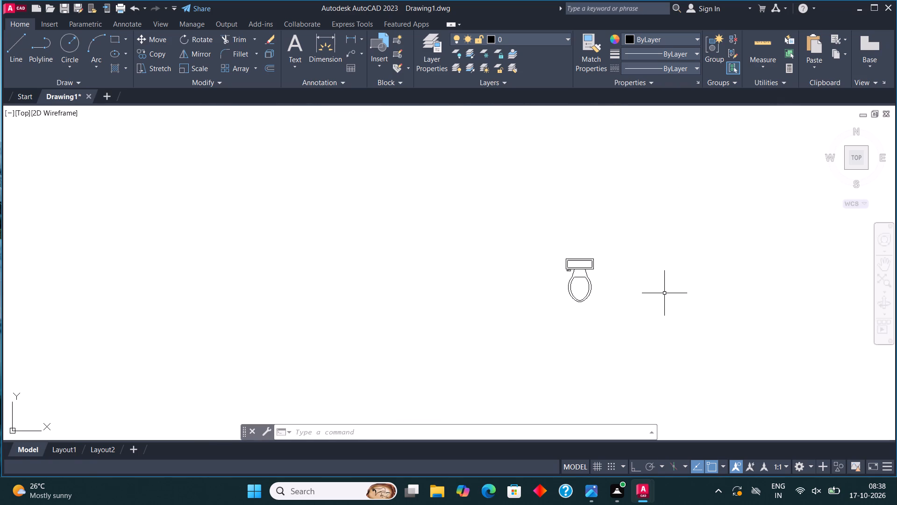
{"action": "left_click", "coordinate": [581, 266]}
{"action": "left_click", "coordinate": [525, 250]}
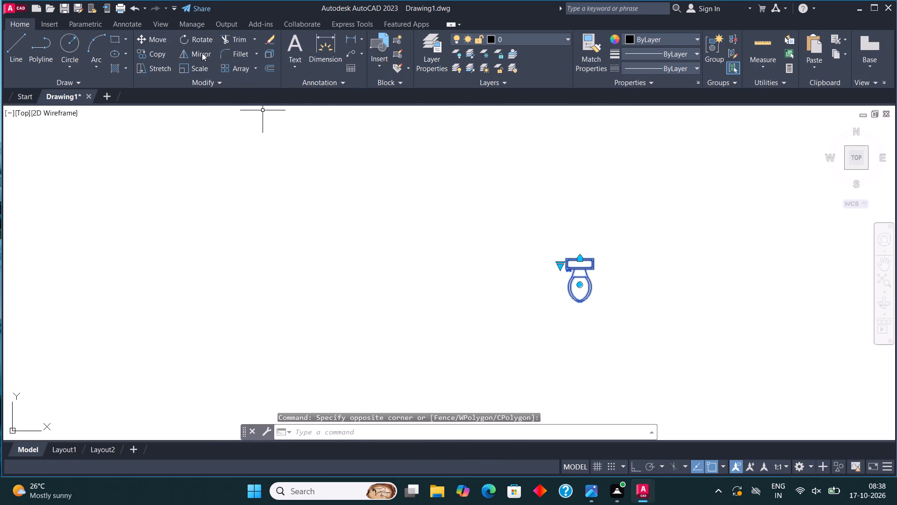
{"action": "left_click", "coordinate": [201, 53]}
{"action": "left_click", "coordinate": [580, 252]}
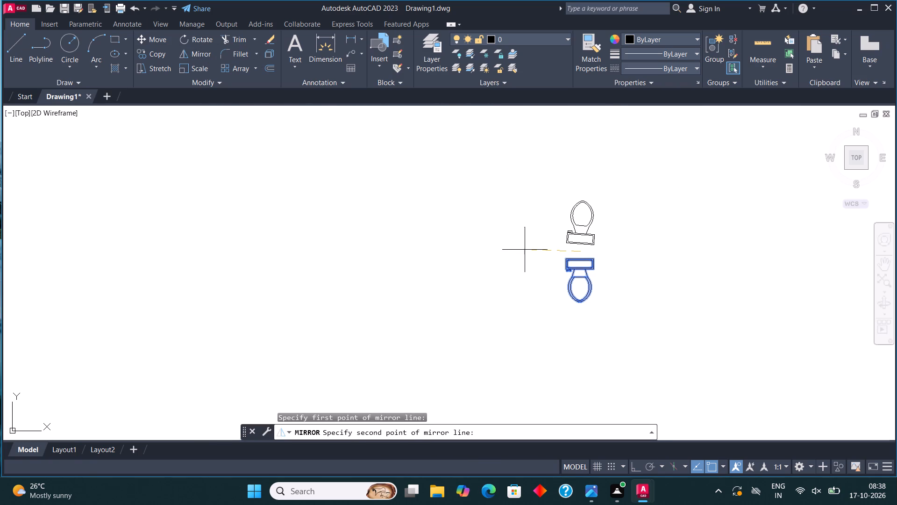
{"action": "key", "text": "F8"}
{"action": "left_click", "coordinate": [508, 245]}
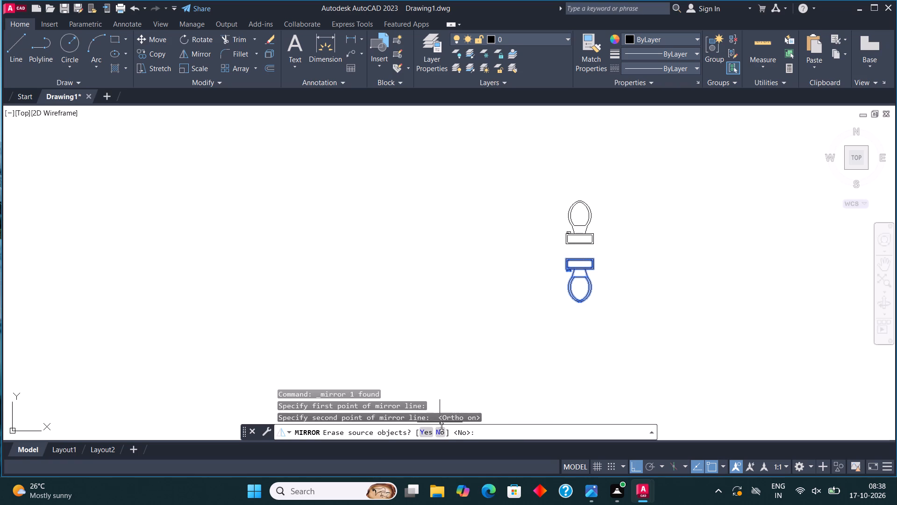
{"action": "left_click", "coordinate": [438, 432]}
Copy the mirrored upward-facing toilet straight to the left, clear of the original pair.
{"action": "left_click", "coordinate": [561, 252]}
{"action": "left_click", "coordinate": [552, 230]}
{"action": "left_click", "coordinate": [625, 245]}
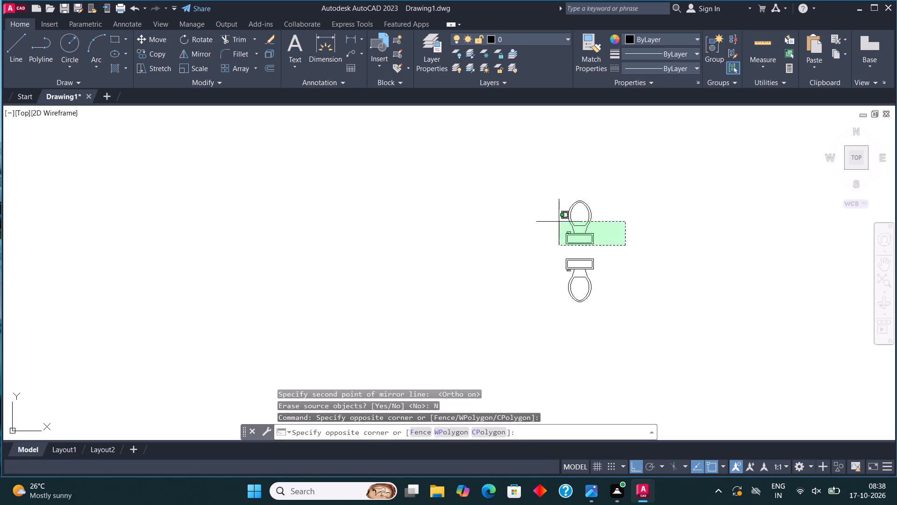
{"action": "left_click", "coordinate": [501, 210]}
{"action": "left_click", "coordinate": [149, 54]}
{"action": "left_click", "coordinate": [600, 221]}
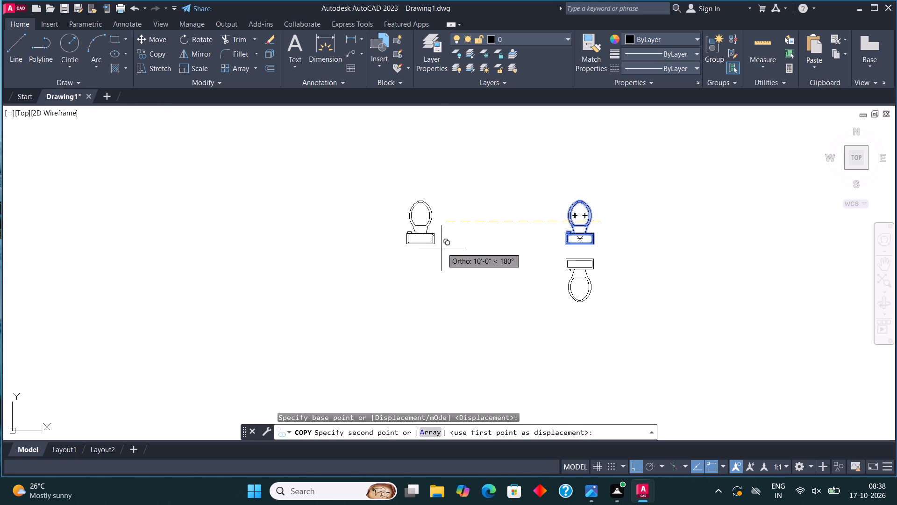
{"action": "left_click", "coordinate": [419, 249]}
{"action": "key", "text": "Escape"}
Rotate the copied toilet a quarter turn counterclockwise so its bowl faces left.
{"action": "left_click", "coordinate": [420, 260]}
{"action": "left_click", "coordinate": [392, 220]}
{"action": "left_click", "coordinate": [200, 35]}
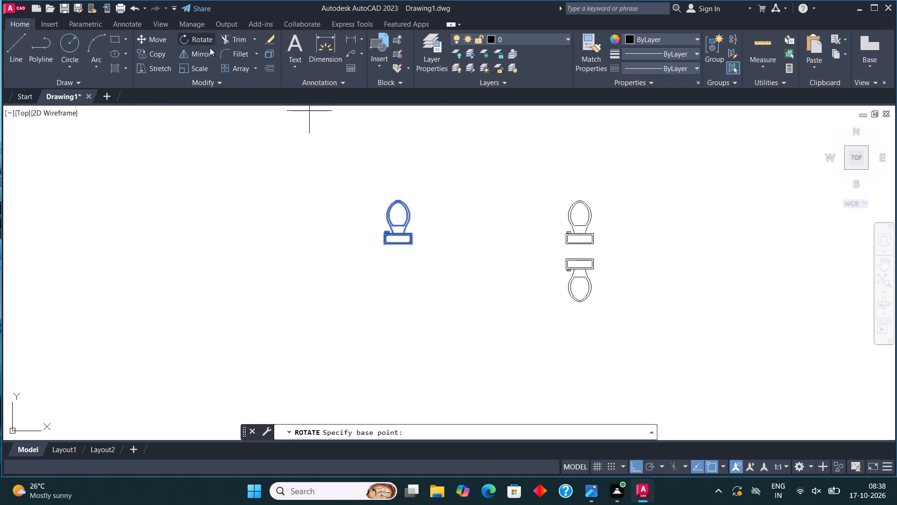
{"action": "left_click", "coordinate": [393, 225]}
{"action": "left_click", "coordinate": [370, 179]}
Mirror the left-facing toilet across a vertical line beside its tank, keeping the original, to get a right-facing version.
{"action": "left_click", "coordinate": [389, 244]}
{"action": "left_click", "coordinate": [357, 209]}
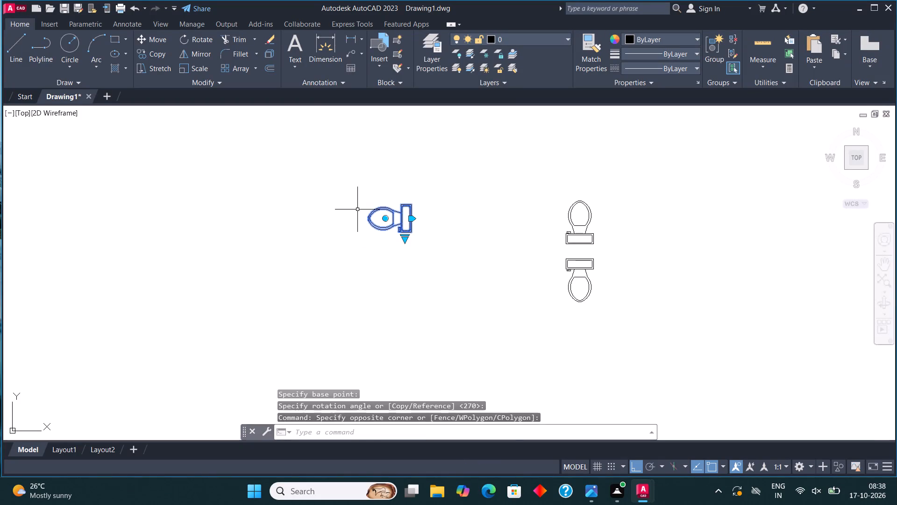
{"action": "left_click", "coordinate": [196, 54]}
{"action": "left_click", "coordinate": [430, 223]}
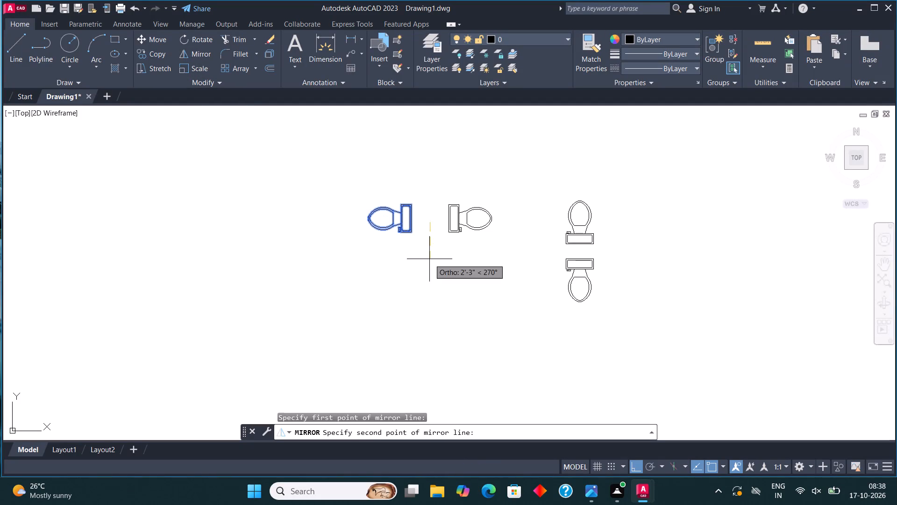
{"action": "left_click", "coordinate": [429, 260]}
{"action": "left_click", "coordinate": [437, 434]}
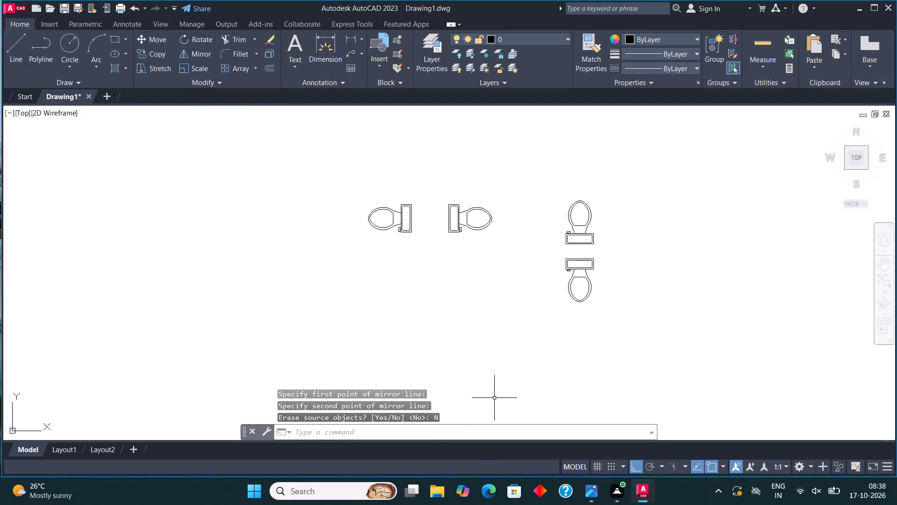
Mirror the source door block across a vertical line just right of its swing, keeping the original.
{"action": "scroll", "coordinate": [604, 346], "scroll_direction": "down", "scroll_amount": 3}
{"action": "scroll", "coordinate": [592, 267], "scroll_direction": "up", "scroll_amount": 3}
{"action": "left_click", "coordinate": [562, 260]}
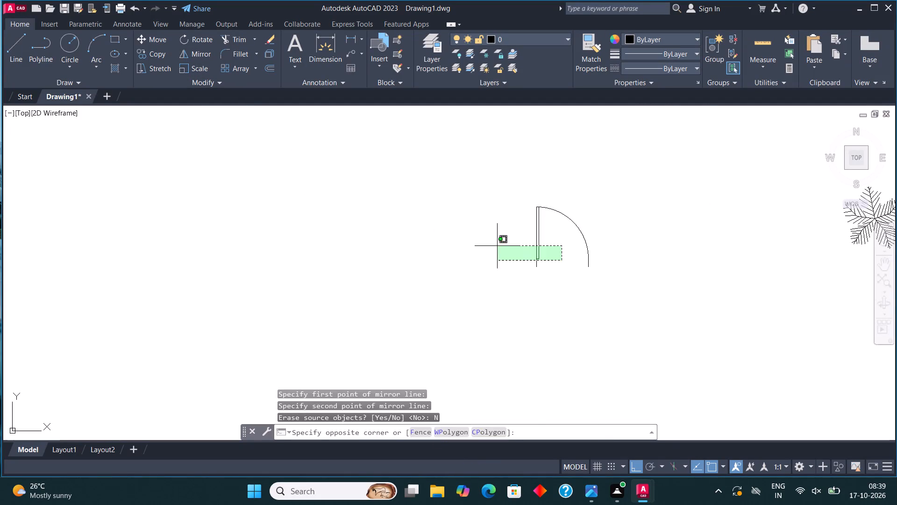
{"action": "left_click", "coordinate": [491, 244]}
{"action": "scroll", "coordinate": [530, 285], "scroll_direction": "down", "scroll_amount": 2}
{"action": "scroll", "coordinate": [619, 276], "scroll_direction": "up", "scroll_amount": 2}
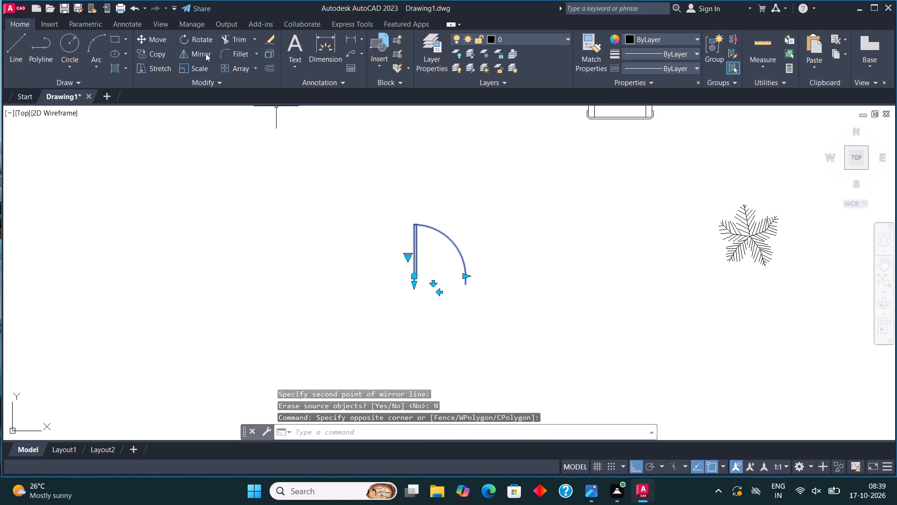
{"action": "left_click", "coordinate": [206, 53]}
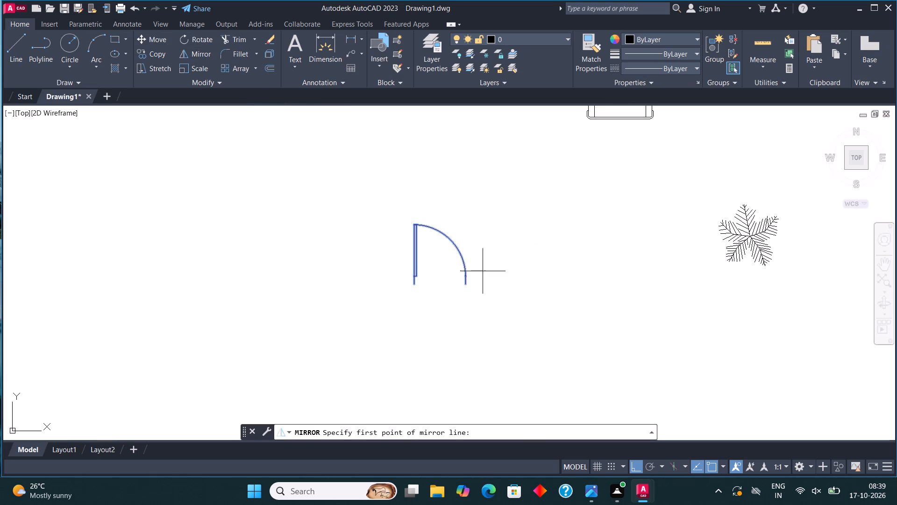
{"action": "left_click", "coordinate": [483, 270]}
{"action": "left_click", "coordinate": [490, 301]}
{"action": "left_click", "coordinate": [436, 430]}
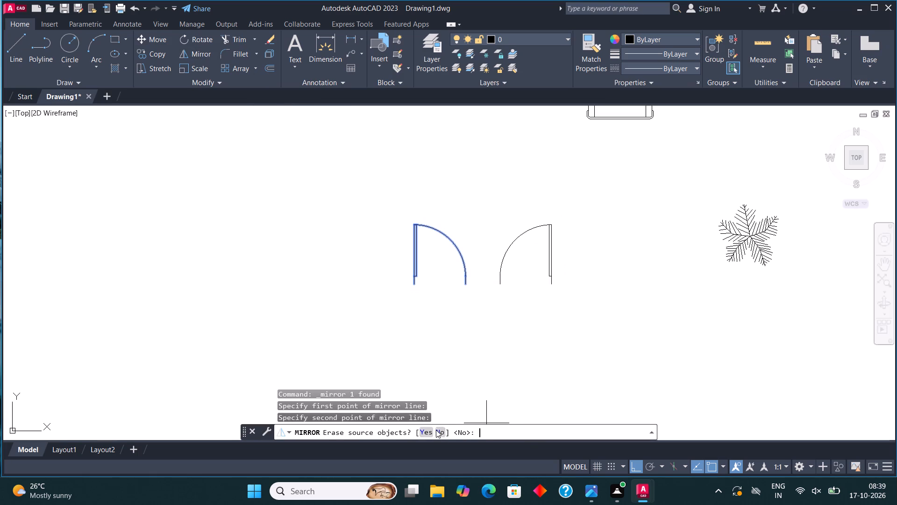
Mirror both doors across a horizontal line just below them, keeping the originals, to get two downward-opening versions.
{"action": "left_click", "coordinate": [517, 288]}
{"action": "left_click", "coordinate": [427, 259]}
{"action": "left_click", "coordinate": [193, 51]}
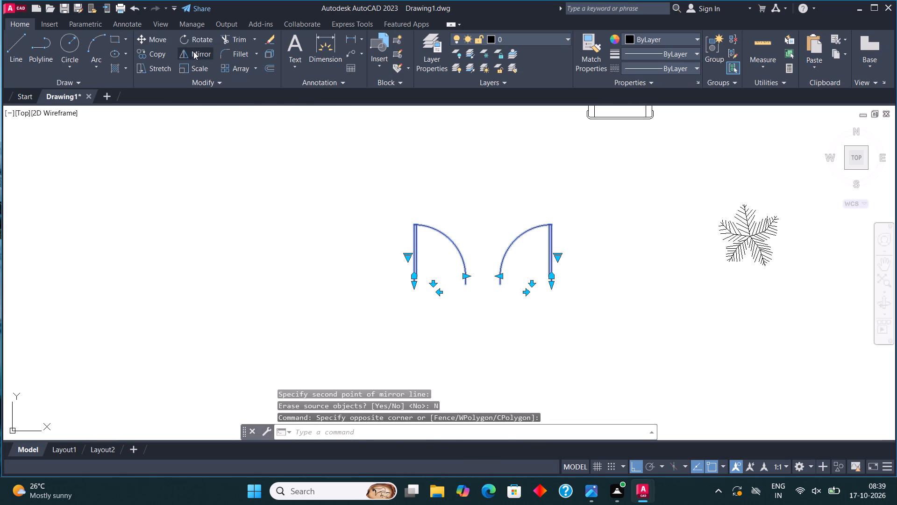
{"action": "left_click", "coordinate": [479, 303]}
{"action": "left_click", "coordinate": [304, 288]}
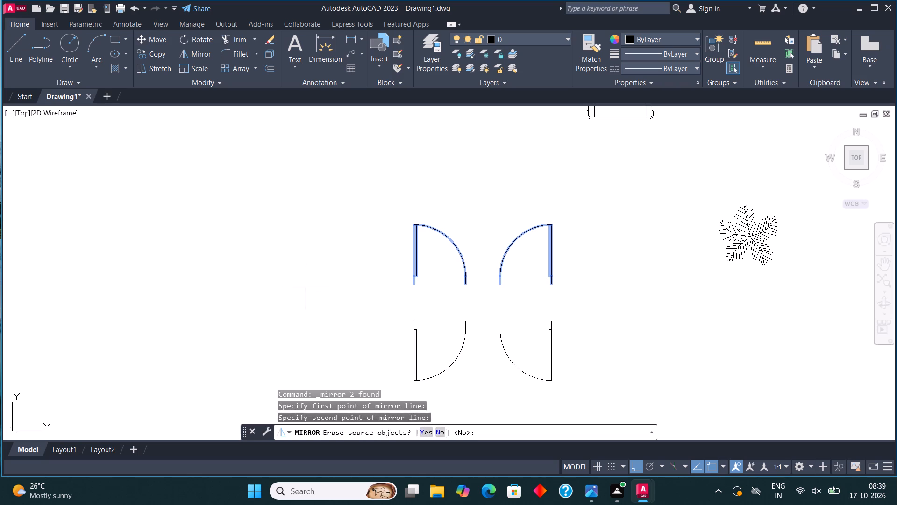
{"action": "left_click", "coordinate": [437, 428]}
Copy the upper-left door of the four-door set straight to the left, clear of the other doors.
{"action": "left_click", "coordinate": [414, 295]}
{"action": "left_click", "coordinate": [384, 246]}
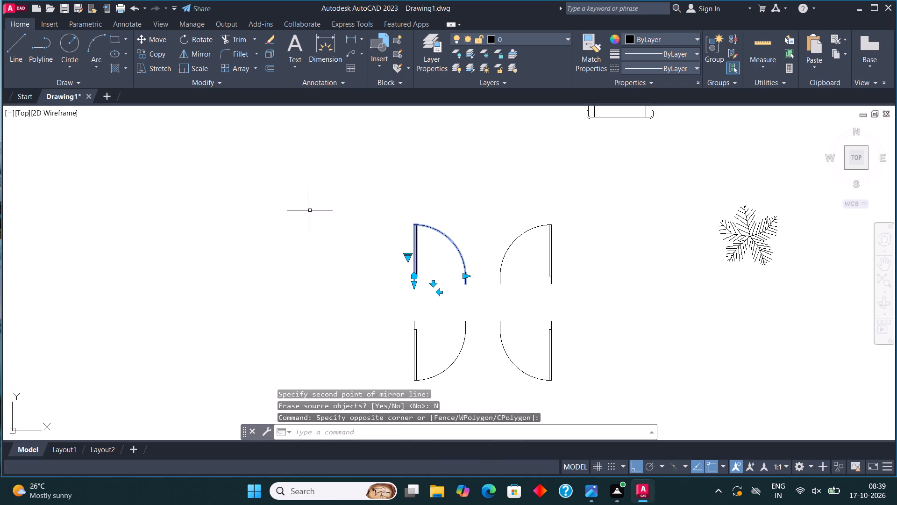
{"action": "left_click", "coordinate": [158, 55]}
{"action": "left_click", "coordinate": [470, 275]}
{"action": "scroll", "coordinate": [594, 299], "scroll_direction": "down", "scroll_amount": 2}
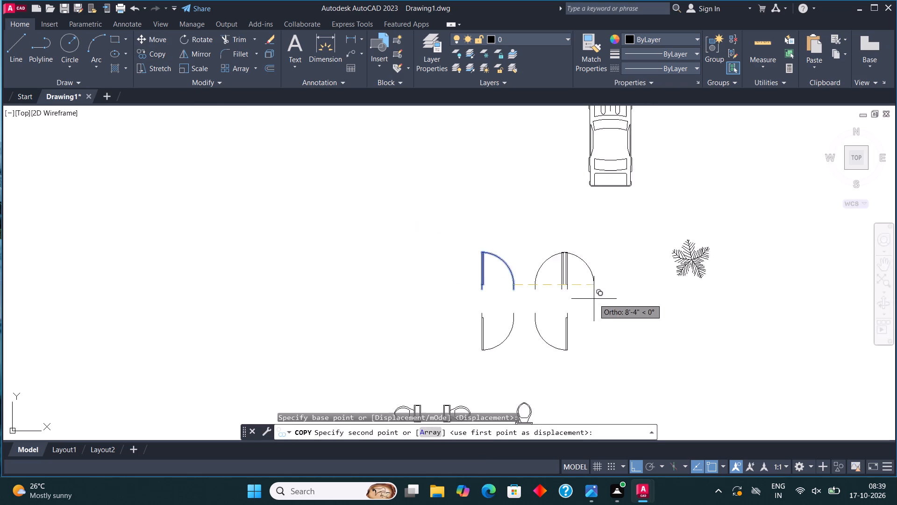
{"action": "scroll", "coordinate": [594, 299], "scroll_direction": "down", "scroll_amount": 1}
{"action": "scroll", "coordinate": [500, 290], "scroll_direction": "up", "scroll_amount": 1}
{"action": "left_click", "coordinate": [472, 290]}
{"action": "key", "text": "Escape"}
Rotate the copied door a quarter turn counterclockwise so its leaf lies horizontal.
{"action": "left_click", "coordinate": [470, 302]}
{"action": "left_click", "coordinate": [436, 280]}
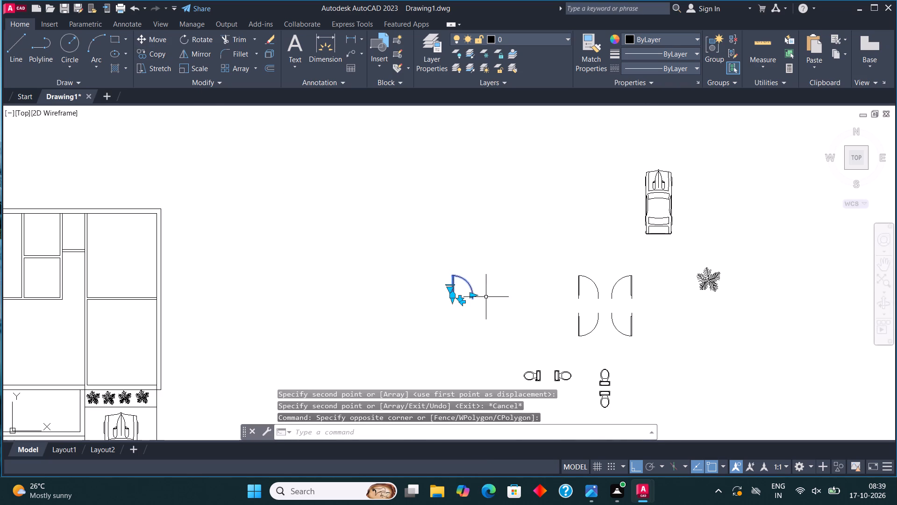
{"action": "scroll", "coordinate": [478, 265], "scroll_direction": "up", "scroll_amount": 2}
{"action": "middle_click_drag", "start_coordinate": [477, 263], "coordinate": [479, 228]}
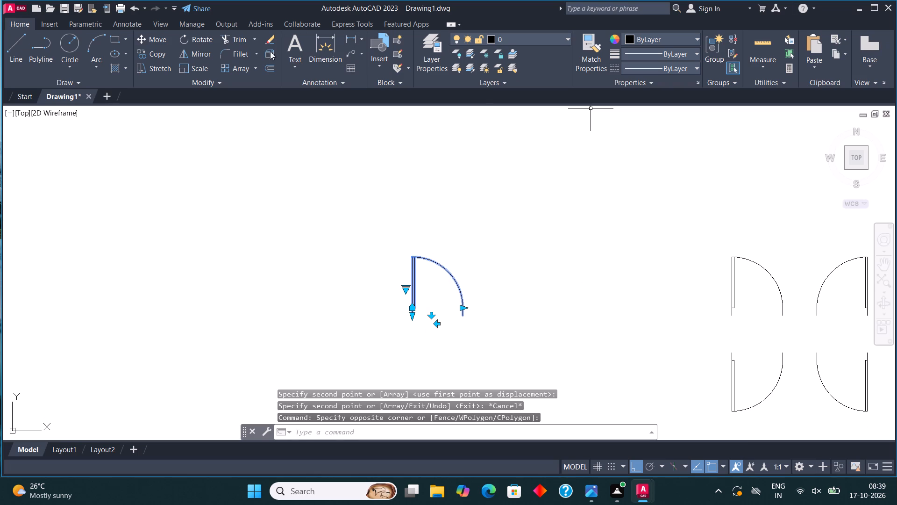
{"action": "left_click", "coordinate": [202, 36]}
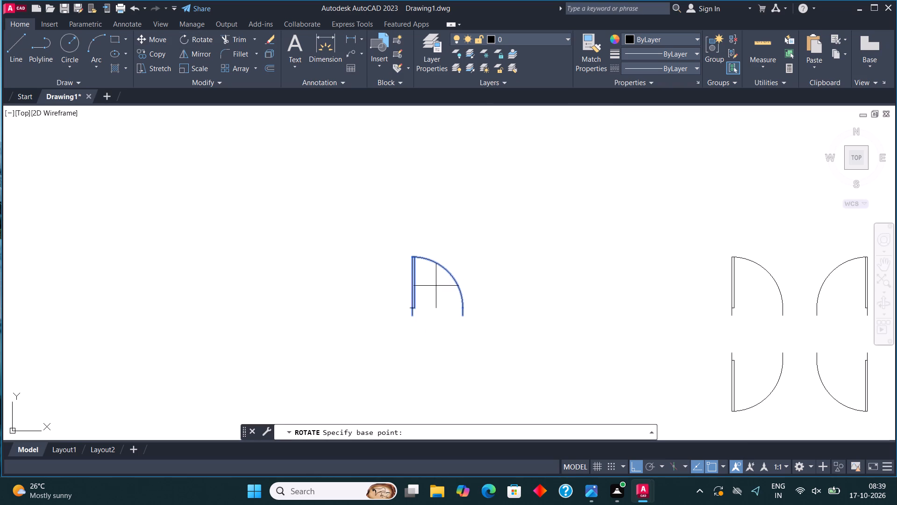
{"action": "left_click", "coordinate": [438, 291]}
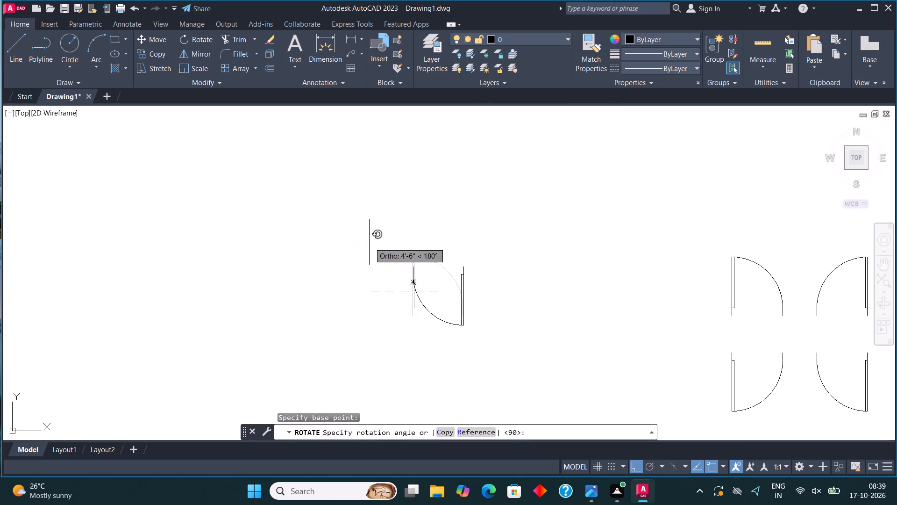
{"action": "left_click", "coordinate": [442, 230]}
Mirror the rotated door across a horizontal line just above its swing, keeping the original.
{"action": "left_click", "coordinate": [432, 285]}
{"action": "left_click", "coordinate": [392, 234]}
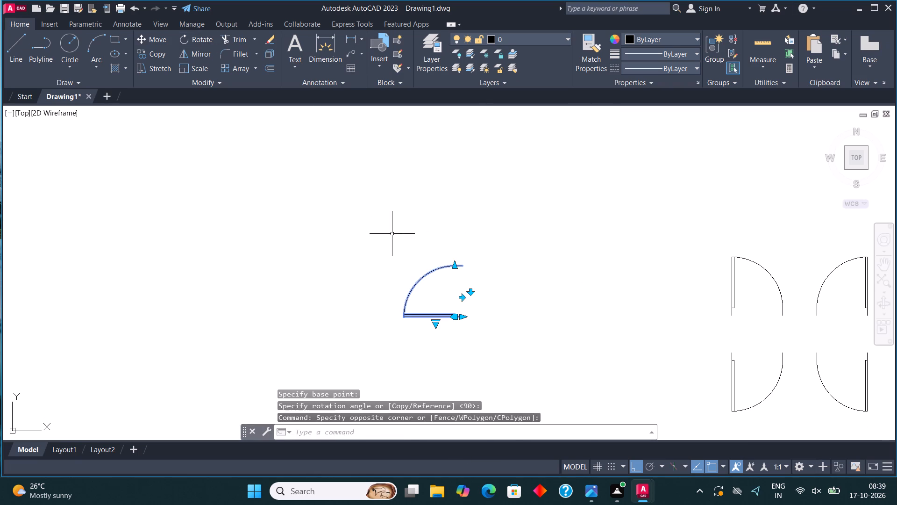
{"action": "left_click", "coordinate": [198, 52]}
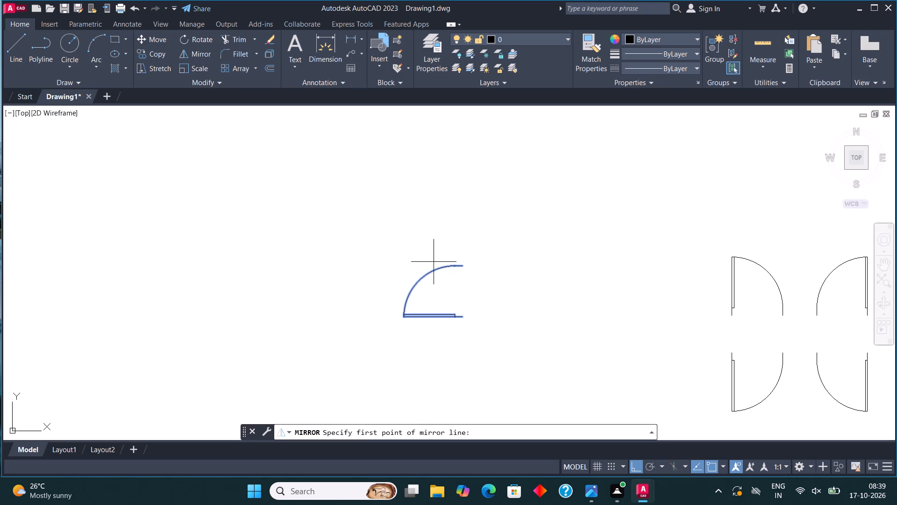
{"action": "left_click", "coordinate": [445, 248]}
{"action": "left_click", "coordinate": [384, 234]}
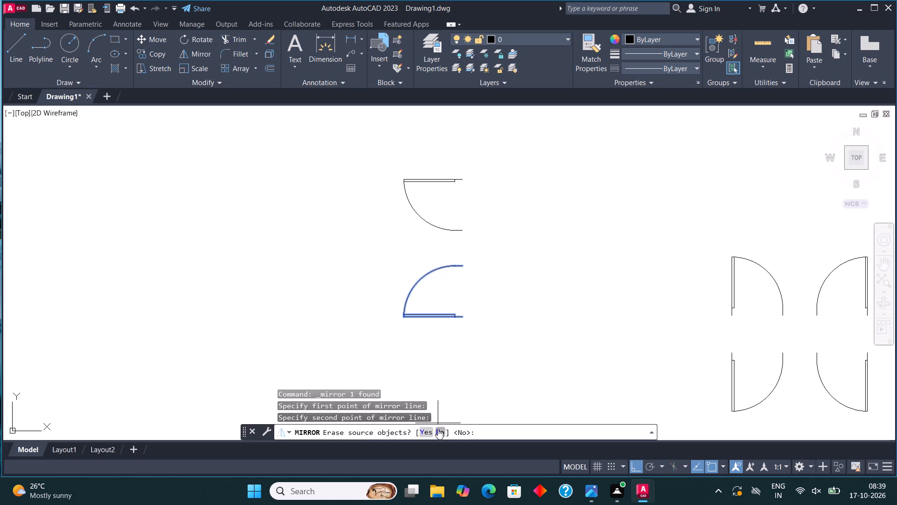
{"action": "left_click", "coordinate": [438, 432]}
Mirror both horizontal-leaf doors across a vertical line just right of their open ends, keeping the originals.
{"action": "left_click", "coordinate": [434, 349]}
{"action": "left_click", "coordinate": [428, 225]}
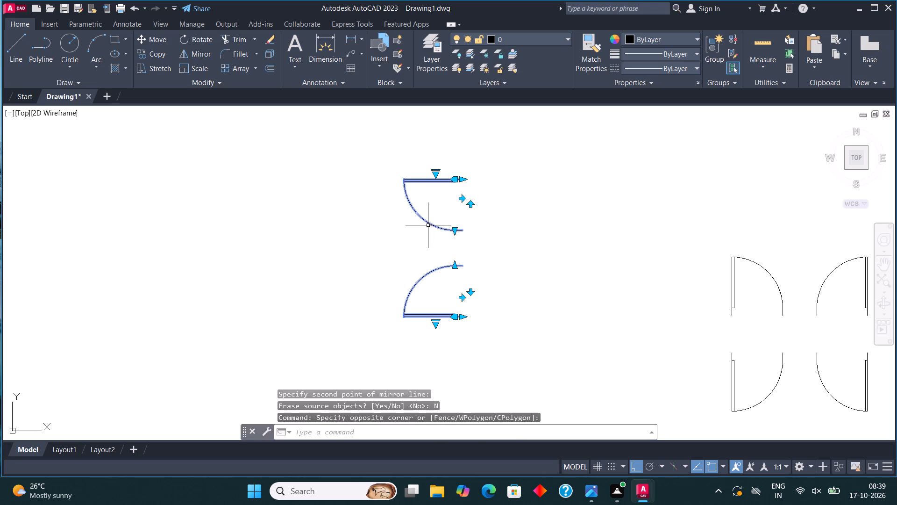
{"action": "left_click", "coordinate": [195, 53]}
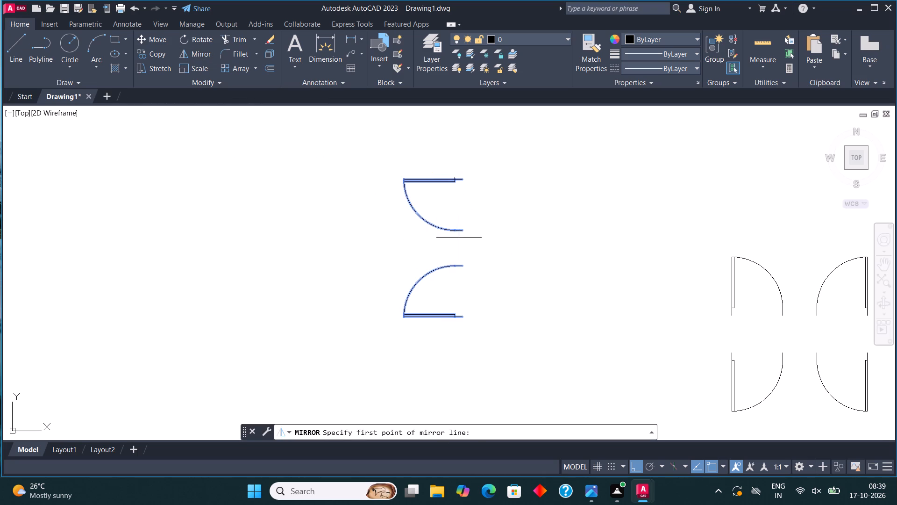
{"action": "left_click", "coordinate": [490, 245]}
{"action": "left_click", "coordinate": [491, 309]}
{"action": "left_click", "coordinate": [438, 433]}
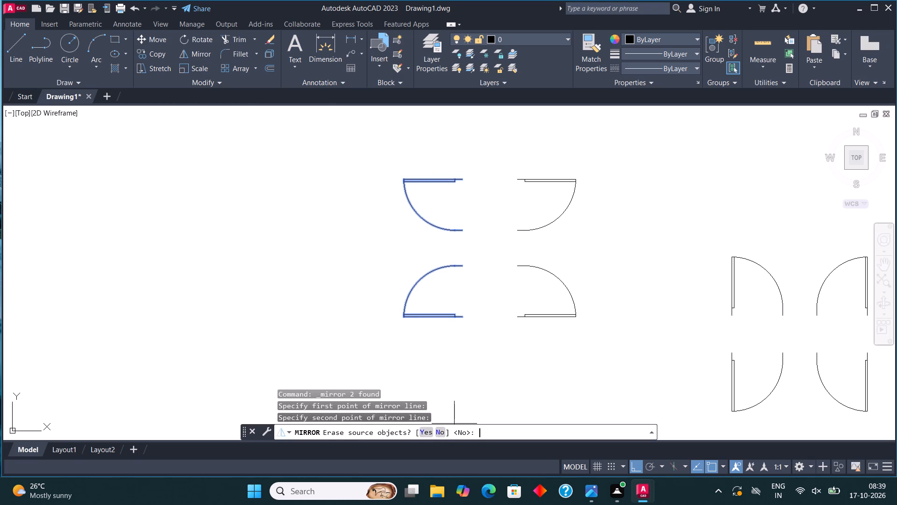
With Ortho off, copy the upper-right door of the vertical-leaf set into the top-left room's bottom wall, near its right corner.
{"action": "scroll", "coordinate": [557, 327], "scroll_direction": "down", "scroll_amount": 2}
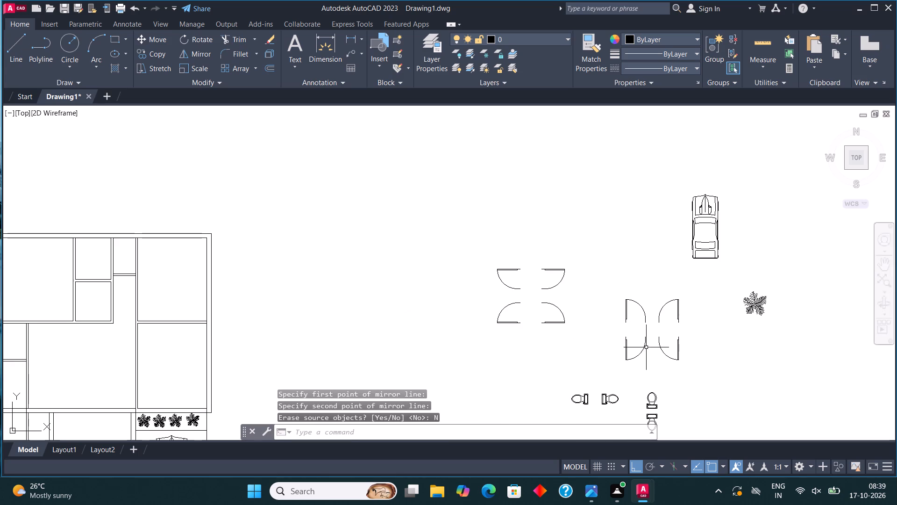
{"action": "middle_click_drag", "start_coordinate": [660, 335], "coordinate": [721, 302]}
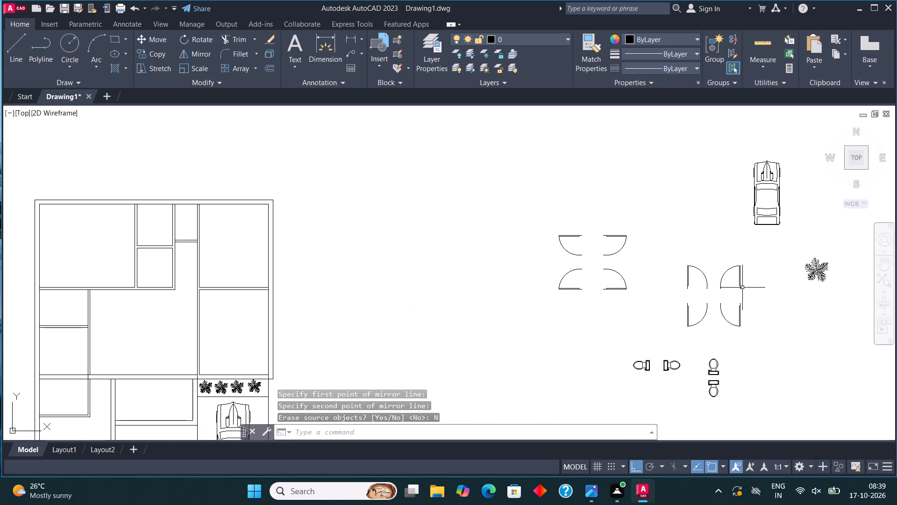
{"action": "scroll", "coordinate": [742, 281], "scroll_direction": "up", "scroll_amount": 2}
{"action": "left_click", "coordinate": [743, 281]}
{"action": "left_click", "coordinate": [722, 278]}
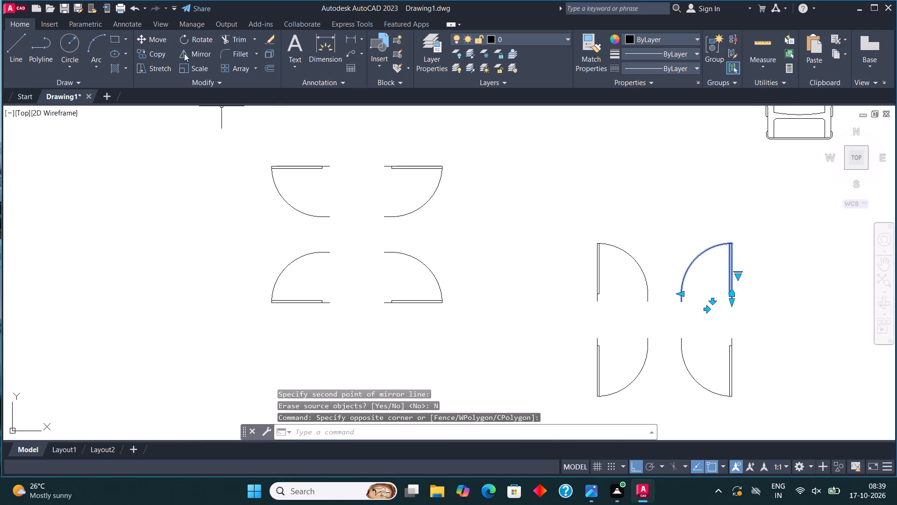
{"action": "left_click", "coordinate": [156, 51]}
{"action": "left_click", "coordinate": [730, 305]}
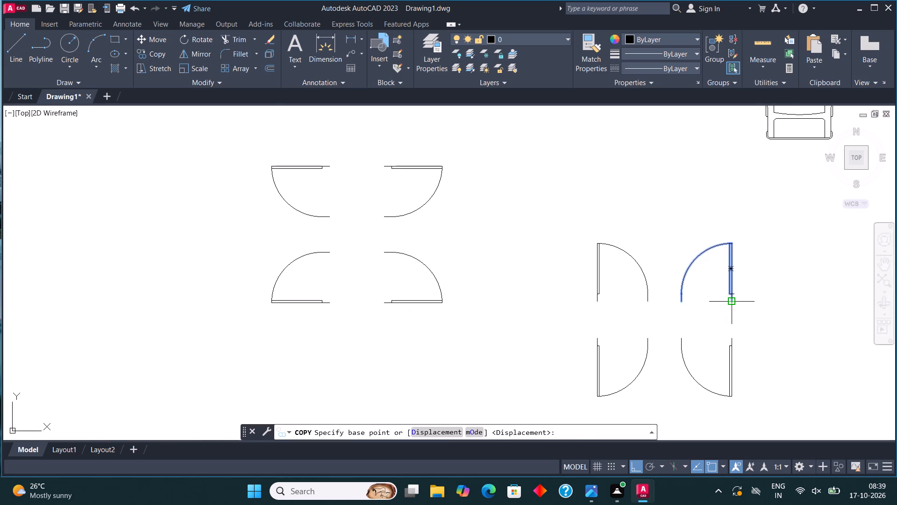
{"action": "key", "text": "F8"}
{"action": "scroll", "coordinate": [766, 262], "scroll_direction": "down", "scroll_amount": 3}
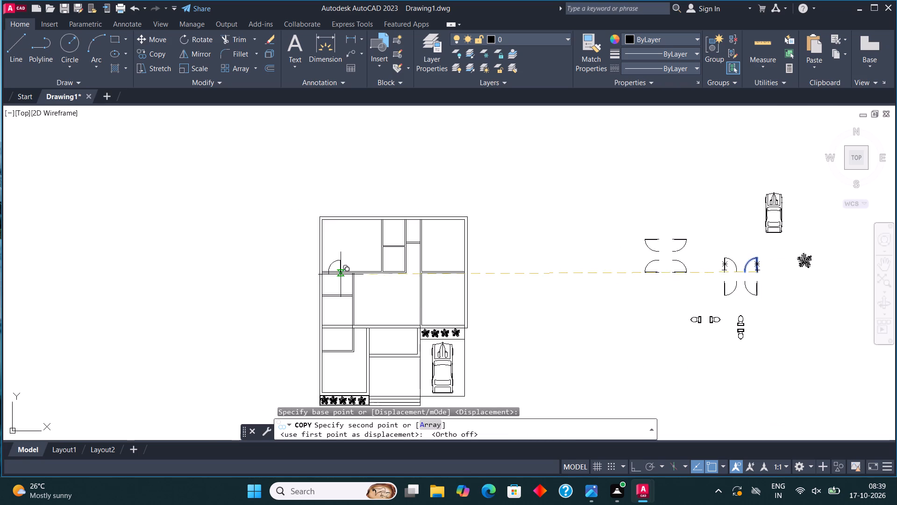
{"action": "scroll", "coordinate": [337, 273], "scroll_direction": "up", "scroll_amount": 2}
{"action": "scroll", "coordinate": [454, 278], "scroll_direction": "up", "scroll_amount": 3}
{"action": "left_click", "coordinate": [406, 263]}
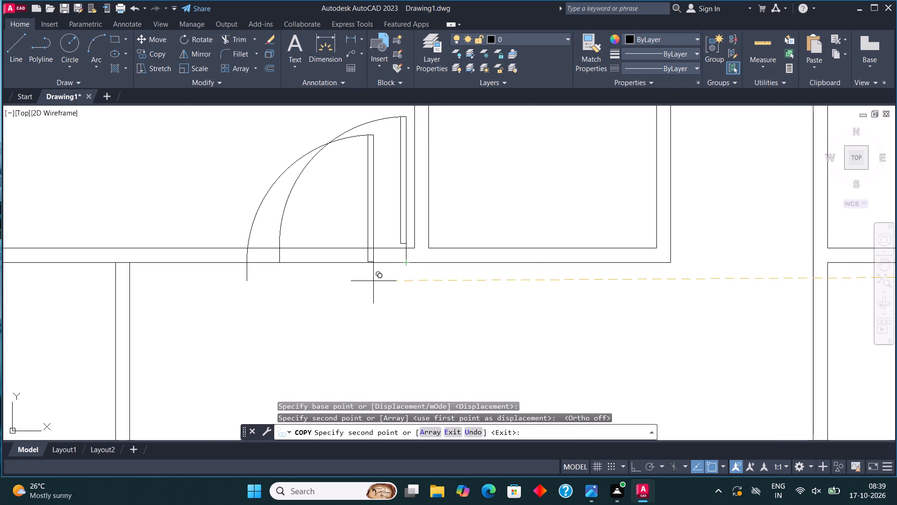
{"action": "scroll", "coordinate": [370, 294], "scroll_direction": "down", "scroll_amount": 3}
{"action": "key", "text": "Escape"}
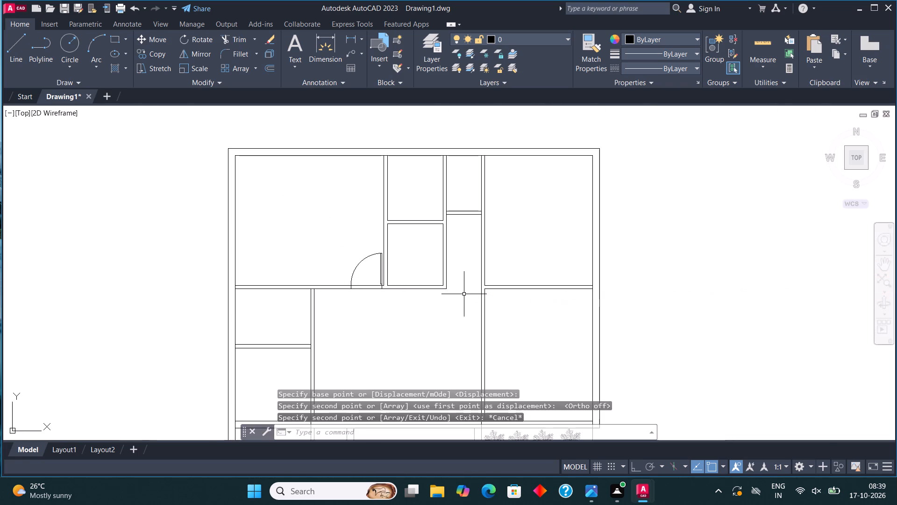
Copy the upper-left door of the vertical-leaf set into the wall between the two stacked small rooms, near its left end.
{"action": "scroll", "coordinate": [457, 300], "scroll_direction": "down", "scroll_amount": 1}
{"action": "middle_click_drag", "start_coordinate": [711, 248], "coordinate": [427, 237]}
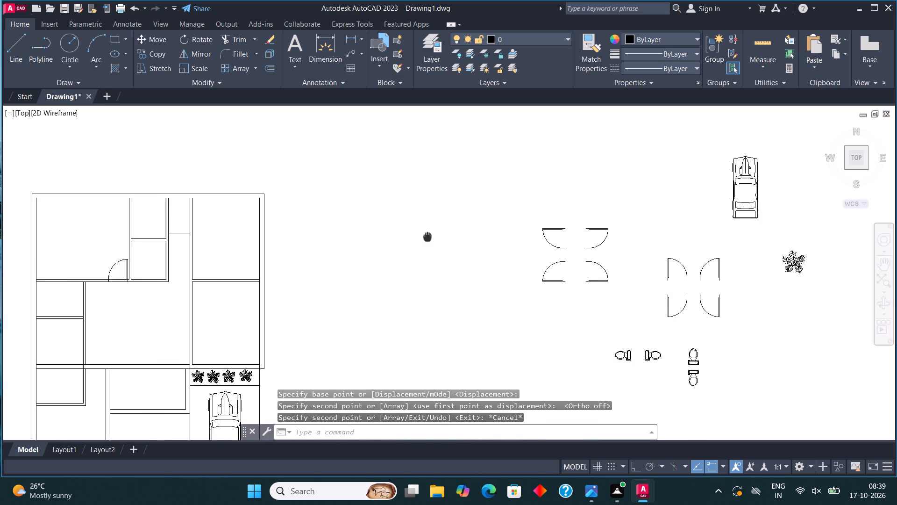
{"action": "middle_click_drag", "start_coordinate": [427, 237], "coordinate": [401, 237]}
{"action": "scroll", "coordinate": [623, 278], "scroll_direction": "up", "scroll_amount": 4}
{"action": "left_click_drag", "start_coordinate": [744, 250], "coordinate": [733, 249]}
{"action": "left_click_drag", "start_coordinate": [639, 249], "coordinate": [634, 248]}
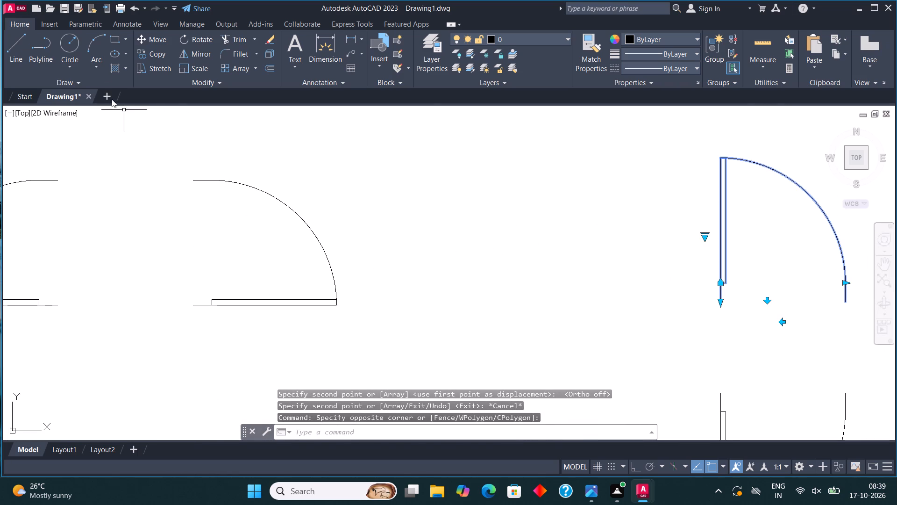
{"action": "left_click", "coordinate": [146, 51]}
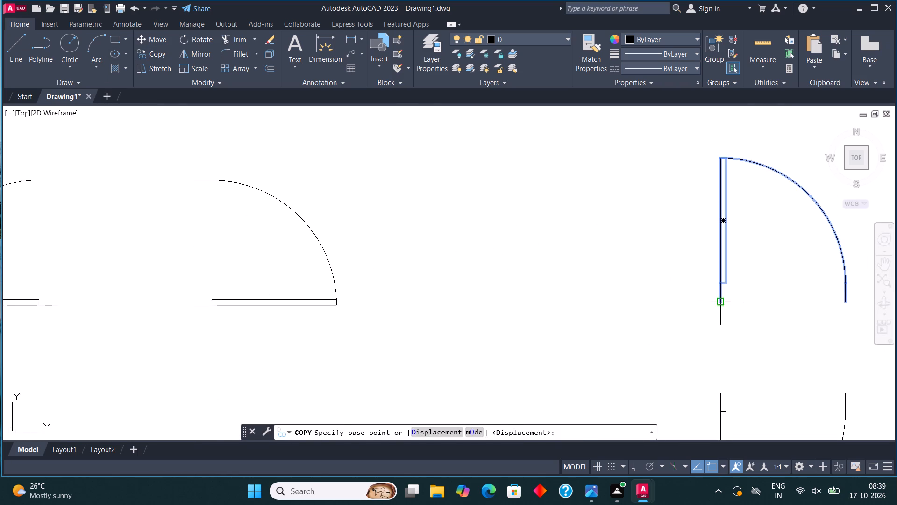
{"action": "left_click", "coordinate": [723, 303]}
{"action": "scroll", "coordinate": [564, 393], "scroll_direction": "down", "scroll_amount": 5}
{"action": "middle_click_drag", "start_coordinate": [395, 369], "coordinate": [598, 335]}
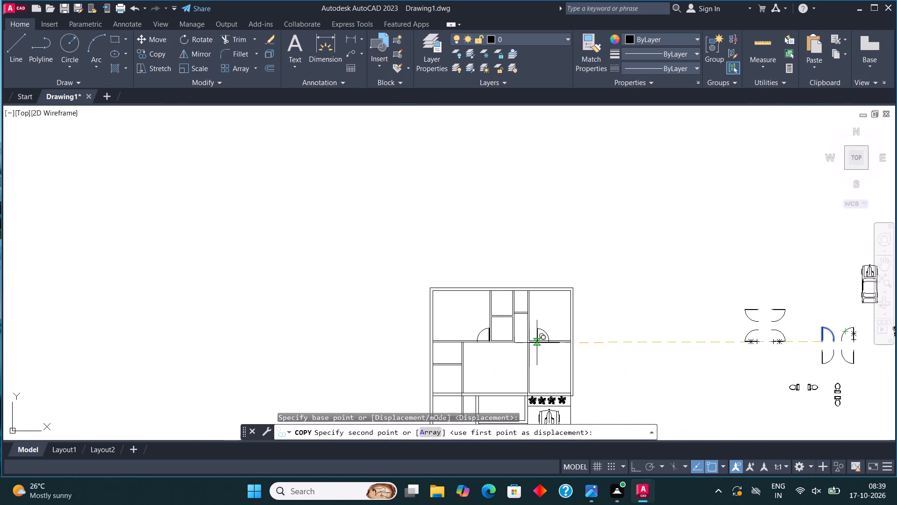
{"action": "scroll", "coordinate": [503, 322], "scroll_direction": "up", "scroll_amount": 5}
{"action": "scroll", "coordinate": [501, 327], "scroll_direction": "down", "scroll_amount": 1}
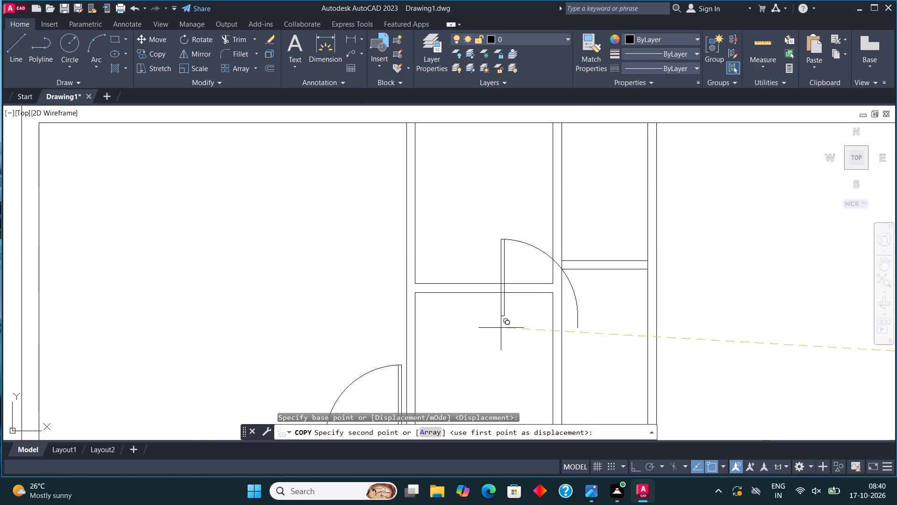
{"action": "scroll", "coordinate": [501, 328], "scroll_direction": "down", "scroll_amount": 1}
{"action": "scroll", "coordinate": [461, 297], "scroll_direction": "up", "scroll_amount": 3}
{"action": "left_click", "coordinate": [410, 337]}
{"action": "key", "text": "Escape"}
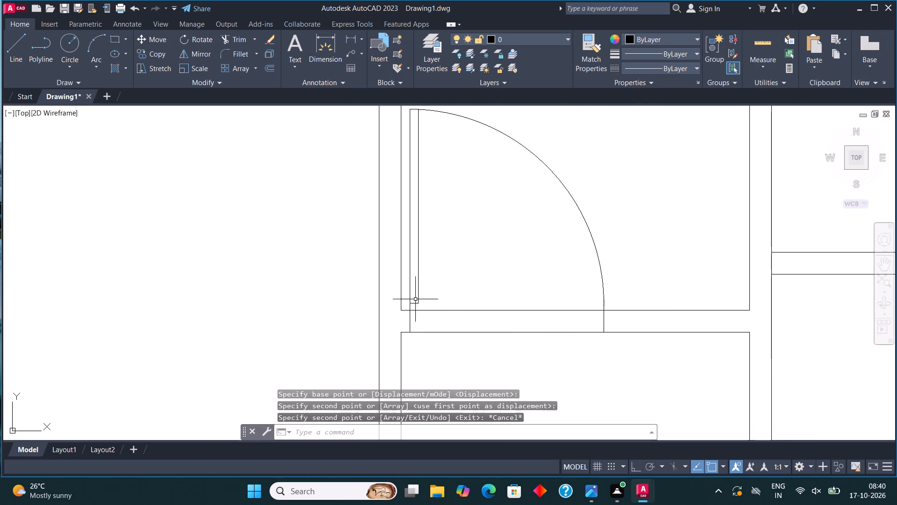
Scale down the door between the two small rooms by eye, using its lower hinge-side endpoint as base point.
{"action": "left_click", "coordinate": [414, 287]}
{"action": "left_click", "coordinate": [410, 273]}
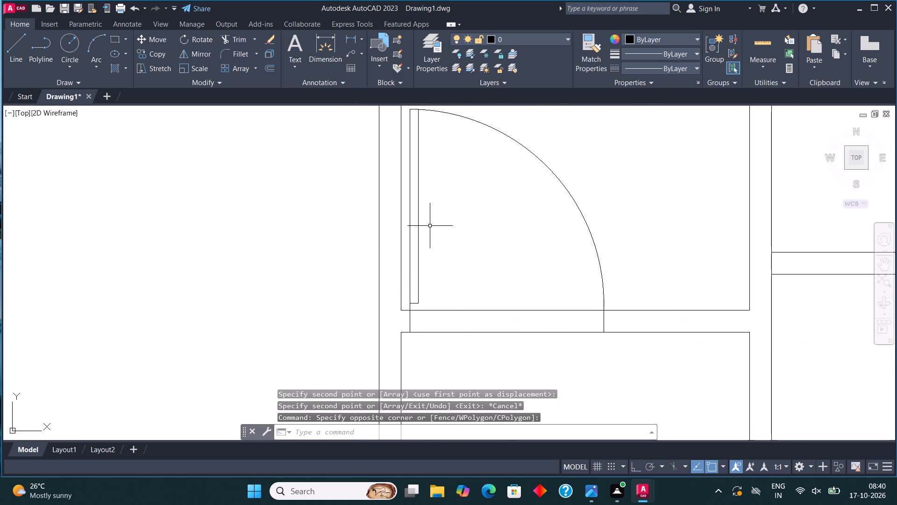
{"action": "left_click", "coordinate": [429, 226]}
{"action": "left_click", "coordinate": [407, 225]}
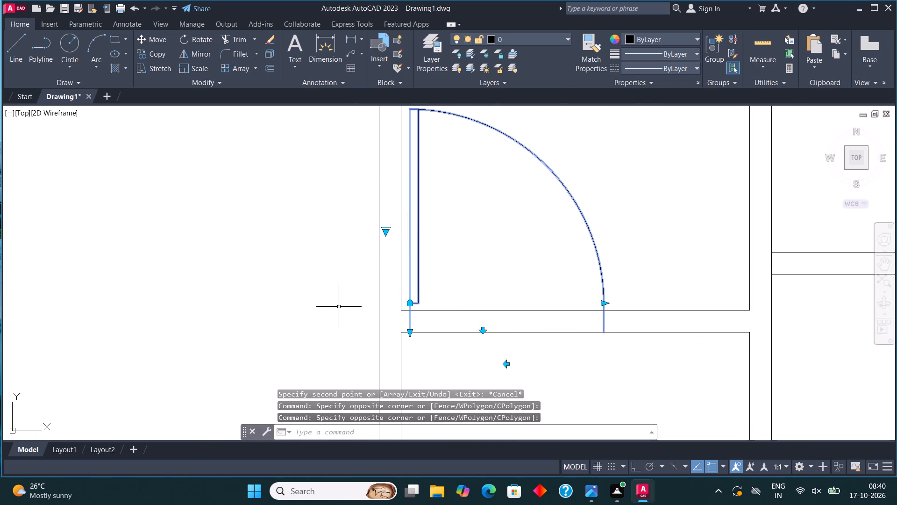
{"action": "scroll", "coordinate": [353, 307], "scroll_direction": "down", "scroll_amount": 1}
{"action": "scroll", "coordinate": [404, 273], "scroll_direction": "up", "scroll_amount": 1}
{"action": "left_click", "coordinate": [197, 66]}
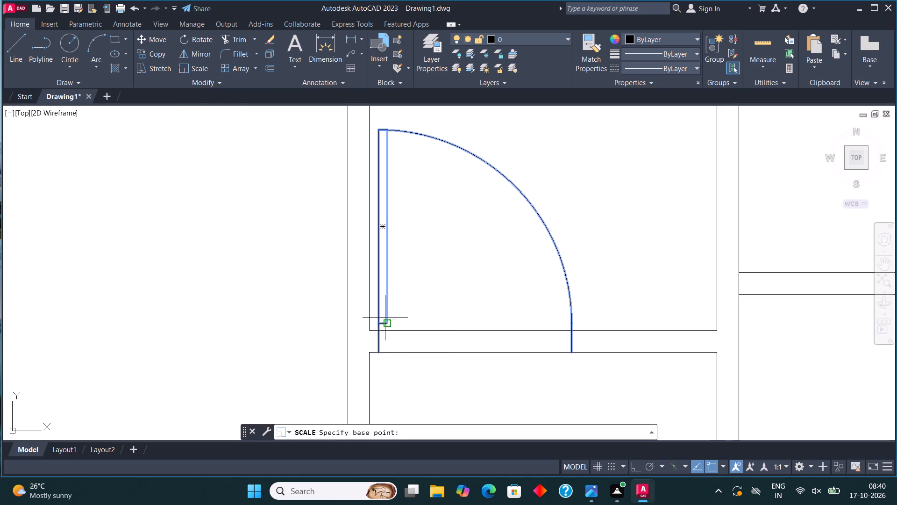
{"action": "left_click", "coordinate": [382, 350]}
{"action": "scroll", "coordinate": [392, 339], "scroll_direction": "down", "scroll_amount": 2}
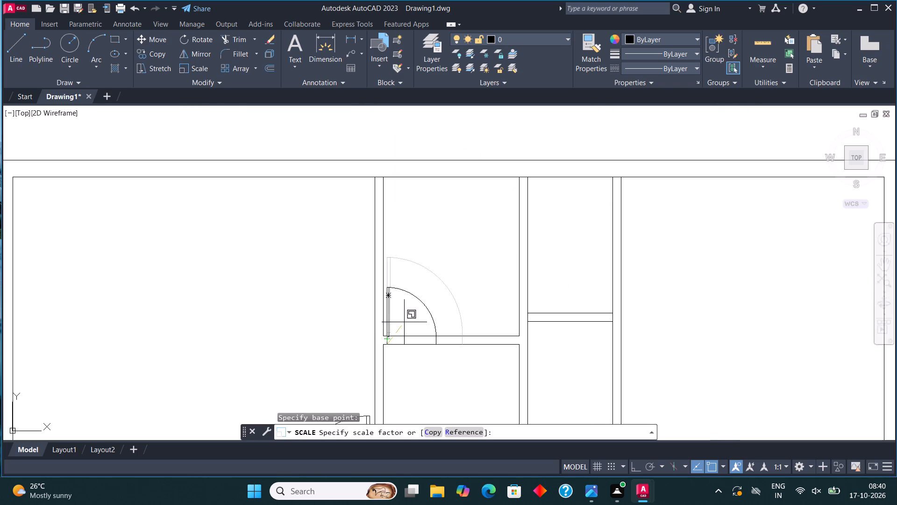
{"action": "left_click", "coordinate": [406, 316]}
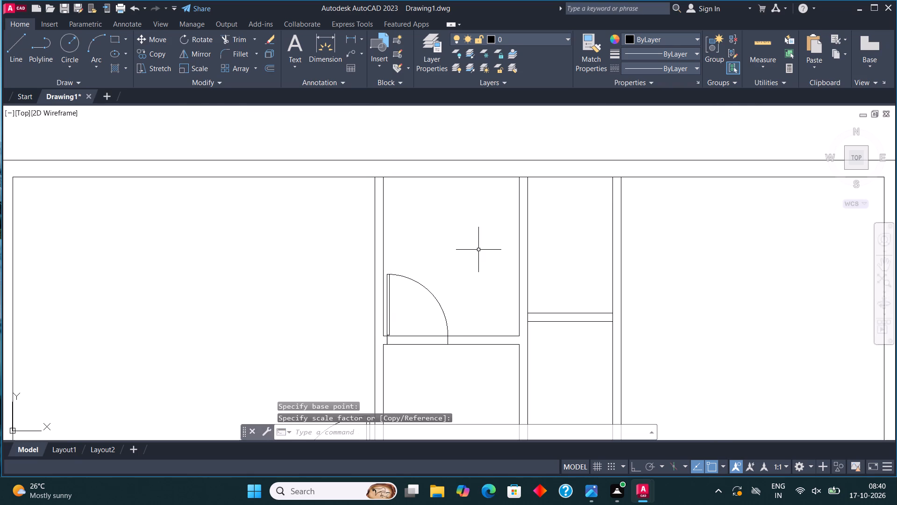
Copy the lower-right door of the horizontal-leaf set into the lower small room's left wall, near its bottom corner.
{"action": "scroll", "coordinate": [449, 275], "scroll_direction": "down", "scroll_amount": 4}
{"action": "scroll", "coordinate": [726, 316], "scroll_direction": "up", "scroll_amount": 2}
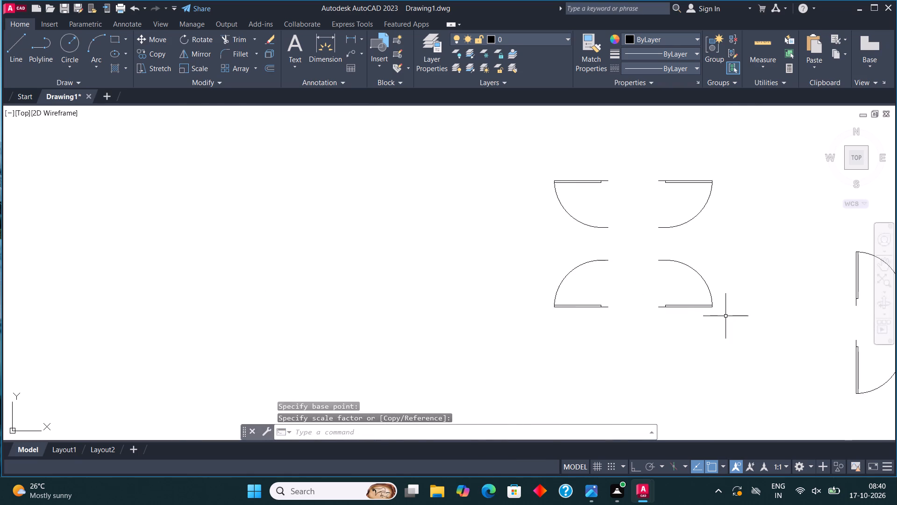
{"action": "scroll", "coordinate": [726, 316], "scroll_direction": "up", "scroll_amount": 2}
{"action": "left_click", "coordinate": [713, 292]}
{"action": "left_click", "coordinate": [626, 314]}
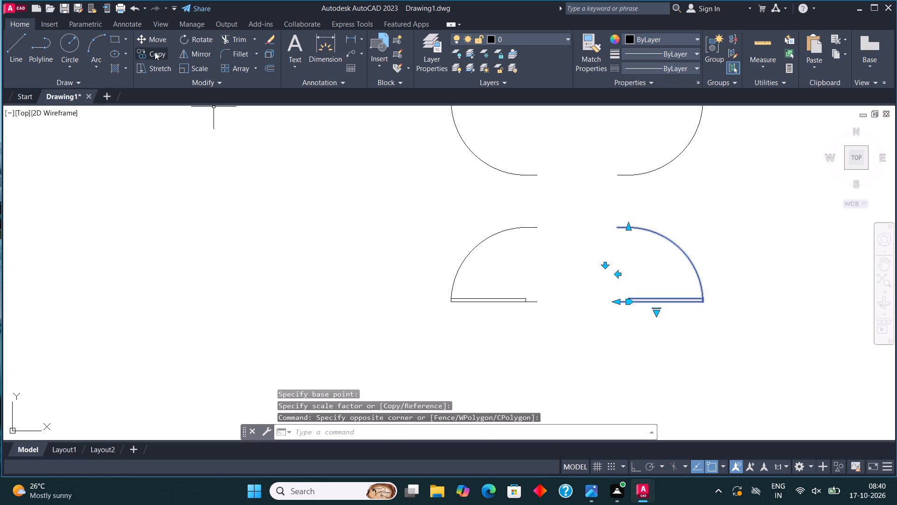
{"action": "left_click", "coordinate": [155, 52]}
{"action": "left_click", "coordinate": [617, 303]}
{"action": "scroll", "coordinate": [699, 257], "scroll_direction": "down", "scroll_amount": 5}
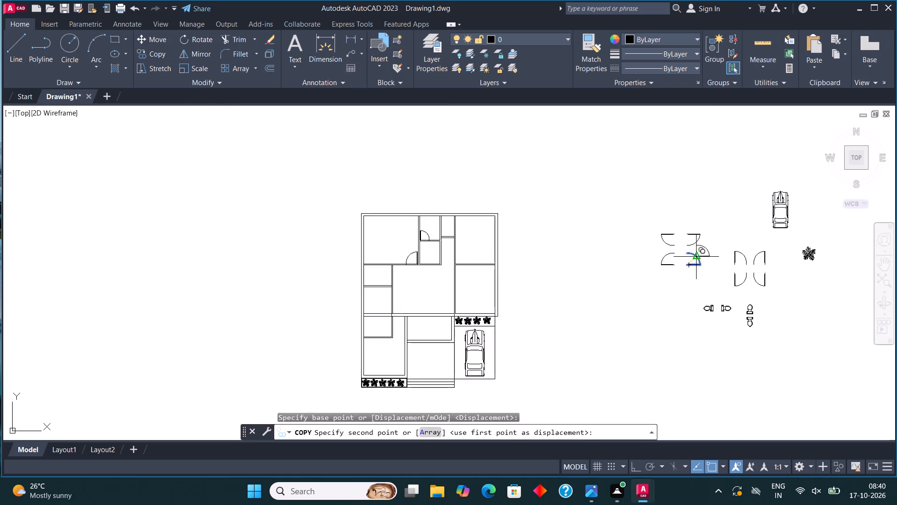
{"action": "scroll", "coordinate": [511, 263], "scroll_direction": "up", "scroll_amount": 4}
{"action": "middle_click_drag", "start_coordinate": [508, 263], "coordinate": [441, 292]}
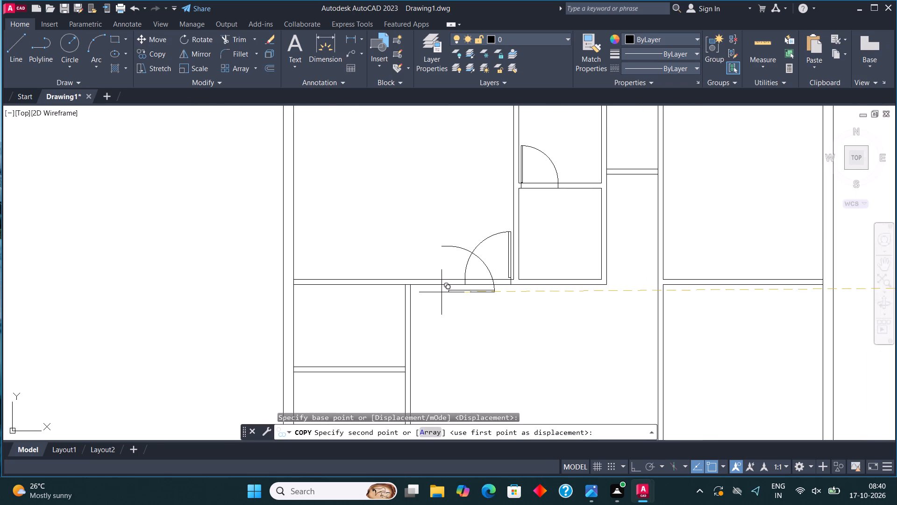
{"action": "scroll", "coordinate": [513, 274], "scroll_direction": "up", "scroll_amount": 3}
{"action": "left_click", "coordinate": [511, 275]}
{"action": "scroll", "coordinate": [458, 326], "scroll_direction": "down", "scroll_amount": 1}
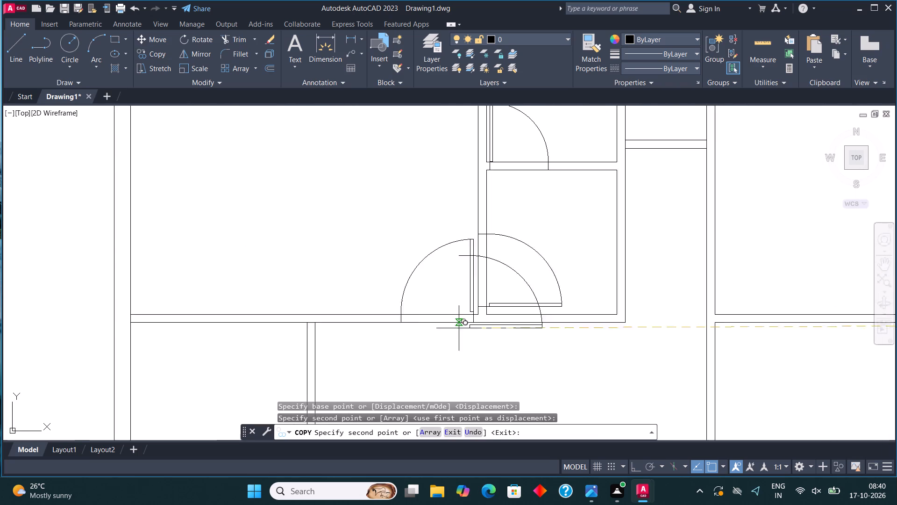
{"action": "scroll", "coordinate": [460, 329], "scroll_direction": "down", "scroll_amount": 2}
{"action": "key", "text": "Escape"}
Scale down the lower small room's new door by eye, using its leaf-side endpoint on the wall's outer face as base point.
{"action": "left_click_drag", "start_coordinate": [521, 283], "coordinate": [498, 298]}
{"action": "left_click", "coordinate": [498, 298]}
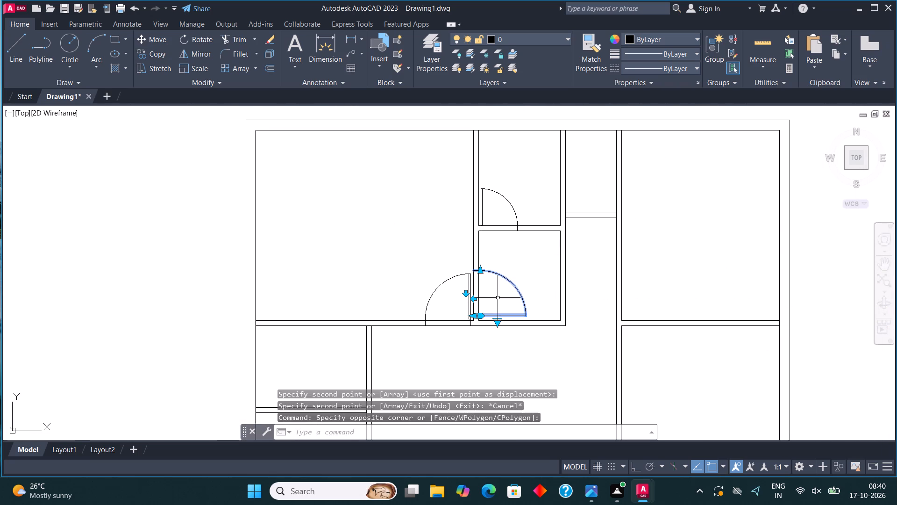
{"action": "left_click", "coordinate": [196, 63]}
{"action": "scroll", "coordinate": [478, 323], "scroll_direction": "up", "scroll_amount": 3}
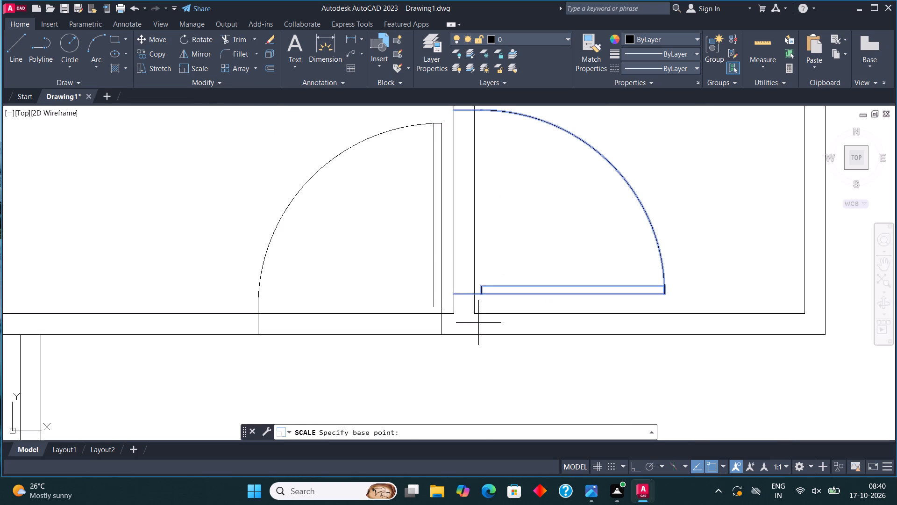
{"action": "left_click", "coordinate": [452, 298]}
{"action": "left_click", "coordinate": [521, 290]}
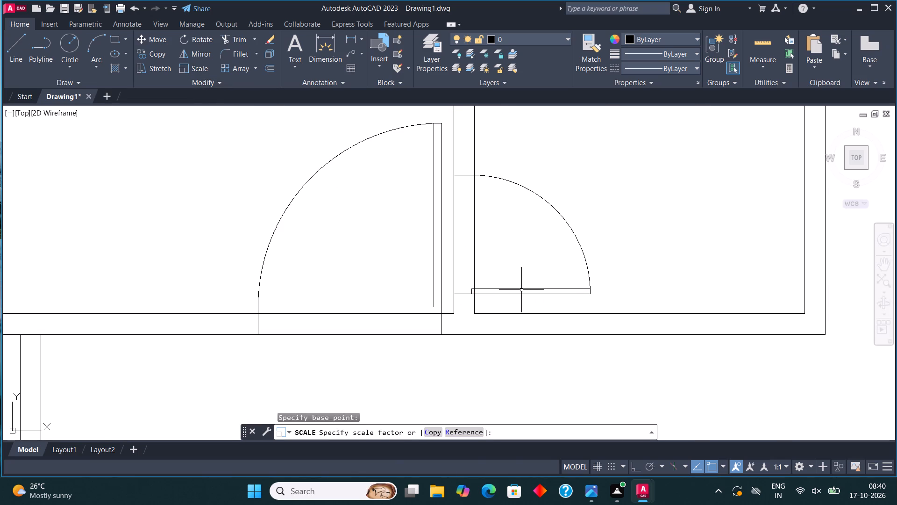
{"action": "scroll", "coordinate": [466, 339], "scroll_direction": "down", "scroll_amount": 4}
Scale down the door between the two stacked small rooms further by eye, using its lower hinge-side endpoint as base point.
{"action": "middle_click_drag", "start_coordinate": [488, 308], "coordinate": [476, 294]}
{"action": "scroll", "coordinate": [487, 257], "scroll_direction": "up", "scroll_amount": 2}
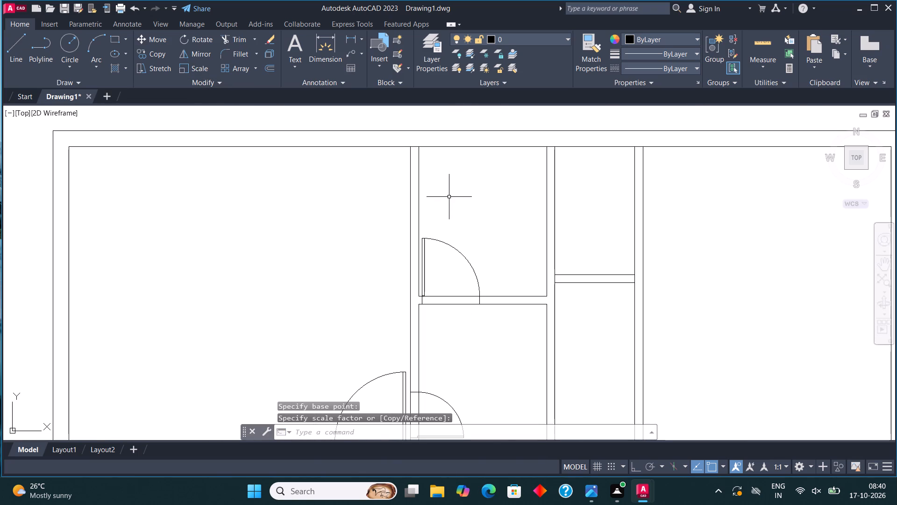
{"action": "left_click", "coordinate": [487, 272]}
{"action": "left_click", "coordinate": [469, 270]}
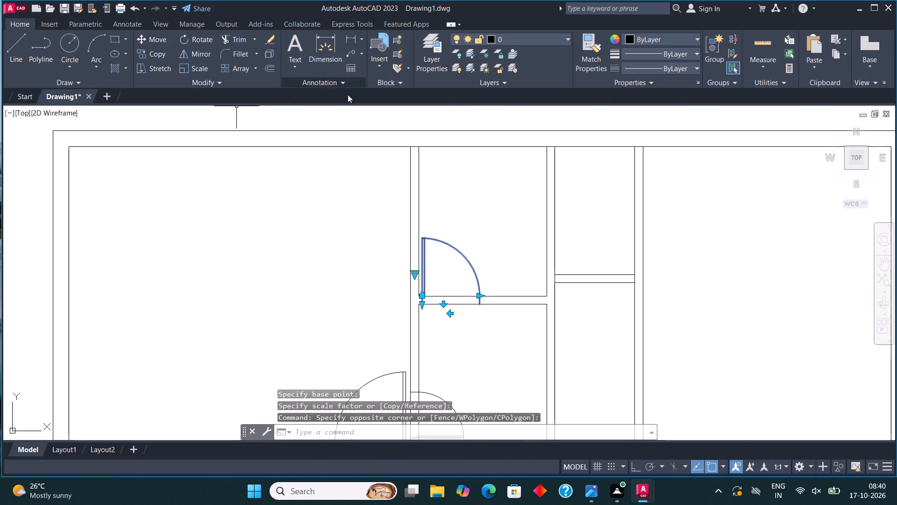
{"action": "left_click", "coordinate": [204, 64]}
{"action": "scroll", "coordinate": [405, 276], "scroll_direction": "up", "scroll_amount": 1}
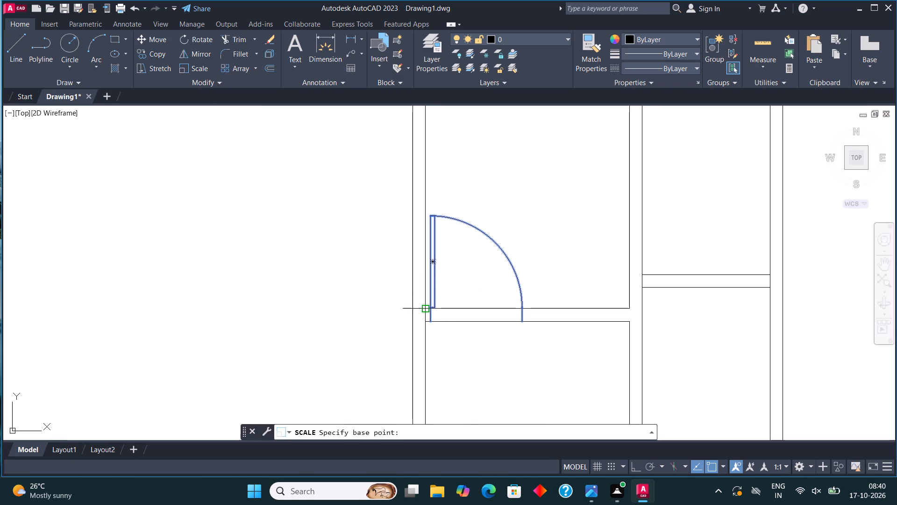
{"action": "left_click", "coordinate": [430, 325]}
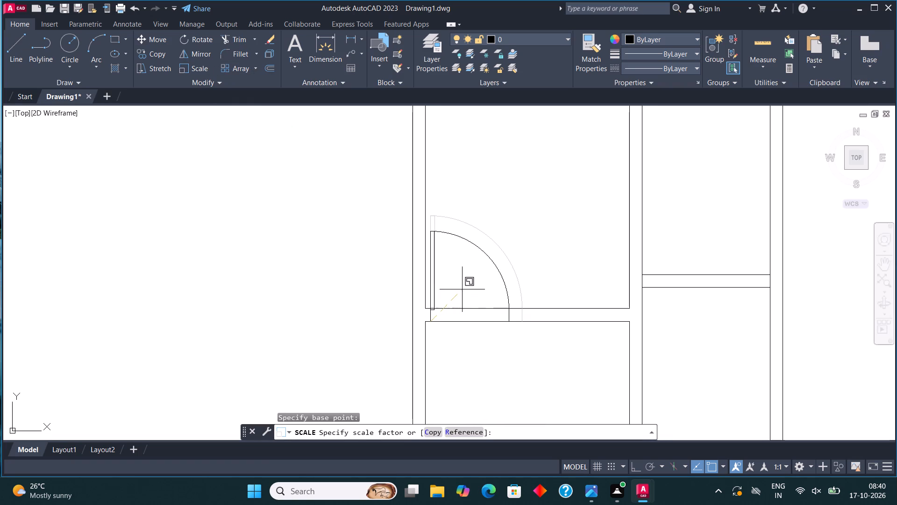
{"action": "left_click", "coordinate": [462, 289]}
{"action": "scroll", "coordinate": [348, 267], "scroll_direction": "down", "scroll_amount": 3}
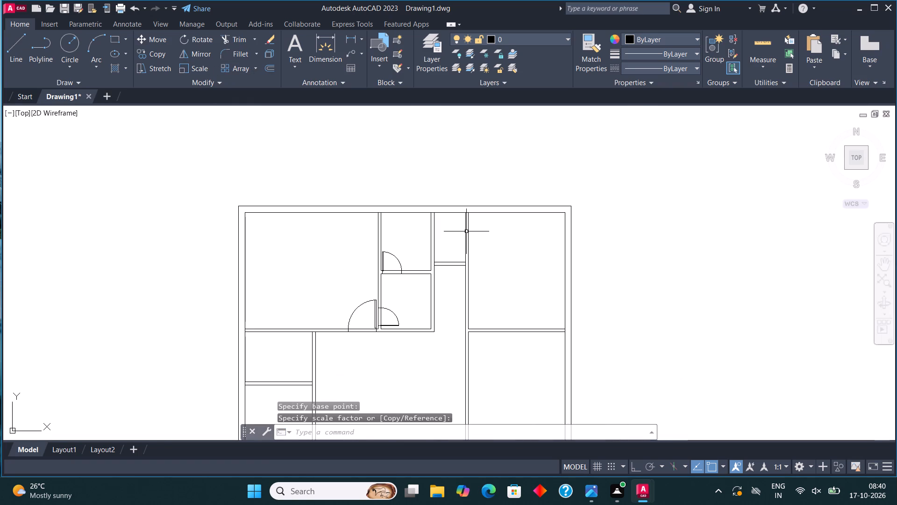
Copy the door between the stacked small rooms into the short horizontal wall of the adjacent narrow room, near its left end.
{"action": "scroll", "coordinate": [391, 263], "scroll_direction": "up", "scroll_amount": 2}
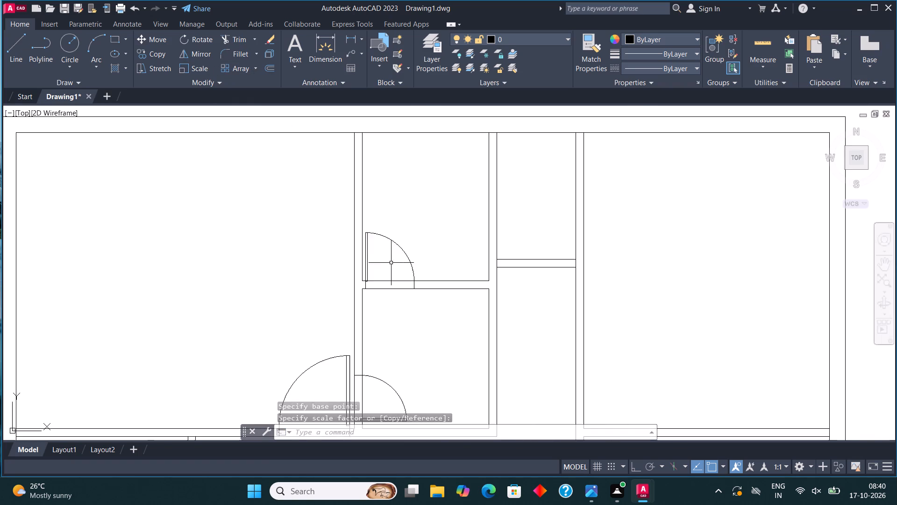
{"action": "left_click", "coordinate": [387, 242]}
{"action": "left_click", "coordinate": [378, 227]}
{"action": "left_click", "coordinate": [150, 54]}
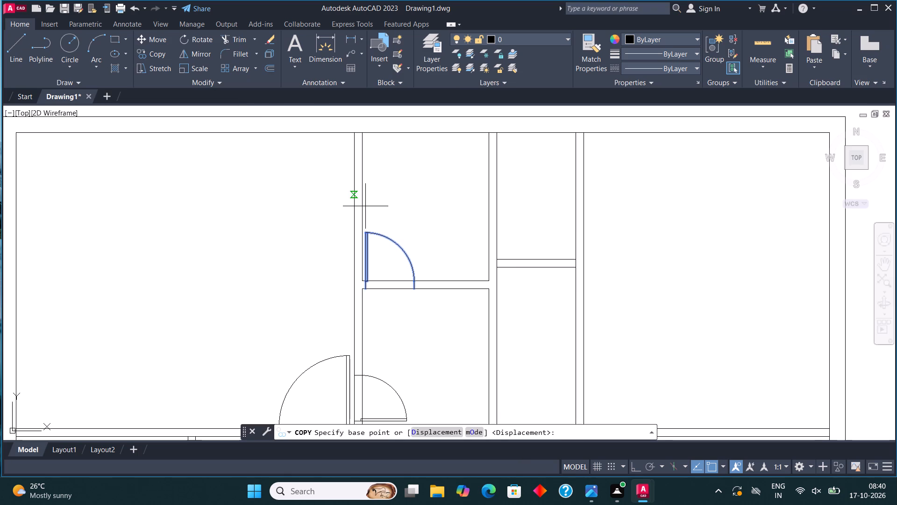
{"action": "left_click", "coordinate": [366, 289]}
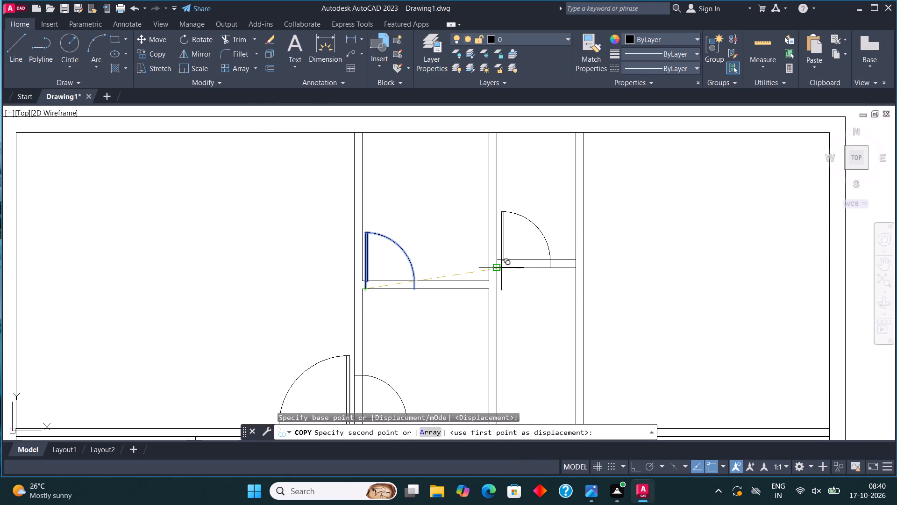
{"action": "scroll", "coordinate": [501, 267], "scroll_direction": "up", "scroll_amount": 3}
{"action": "left_click", "coordinate": [492, 268]}
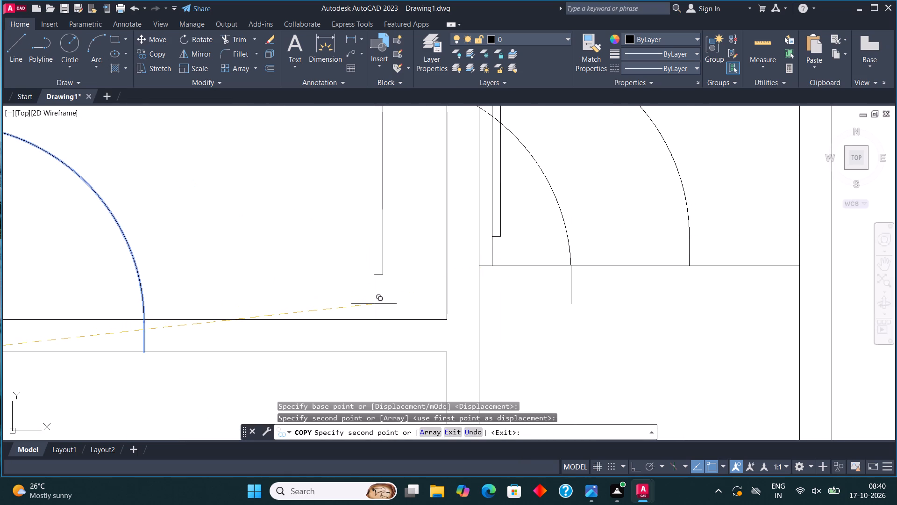
{"action": "scroll", "coordinate": [392, 305], "scroll_direction": "down", "scroll_amount": 5}
{"action": "key", "text": "Escape"}
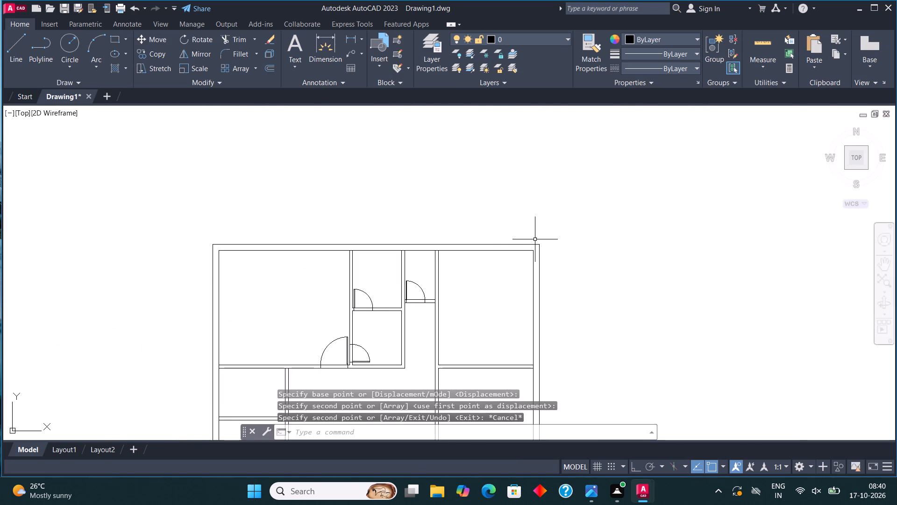
Copy the lower-right door of the horizontal-leaf set into the top-right room's left wall, just above its bottom corner.
{"action": "scroll", "coordinate": [537, 239], "scroll_direction": "down", "scroll_amount": 3}
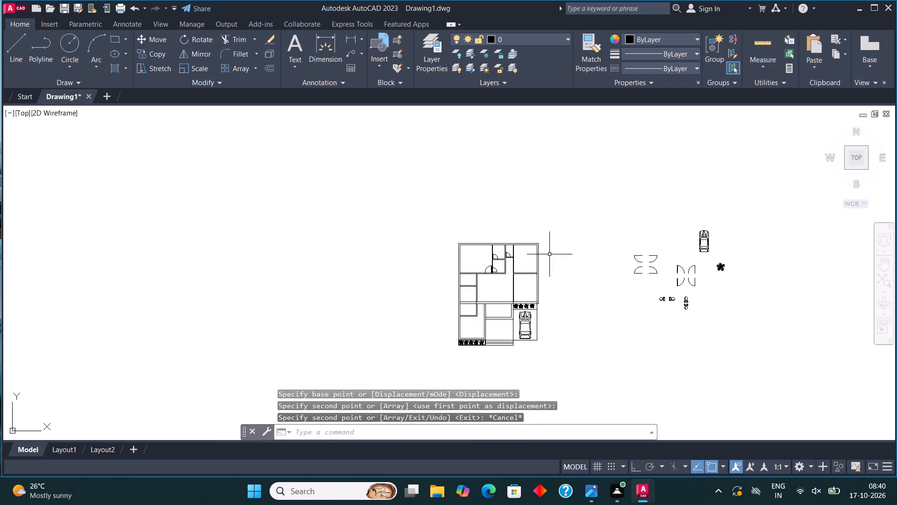
{"action": "scroll", "coordinate": [661, 271], "scroll_direction": "up", "scroll_amount": 2}
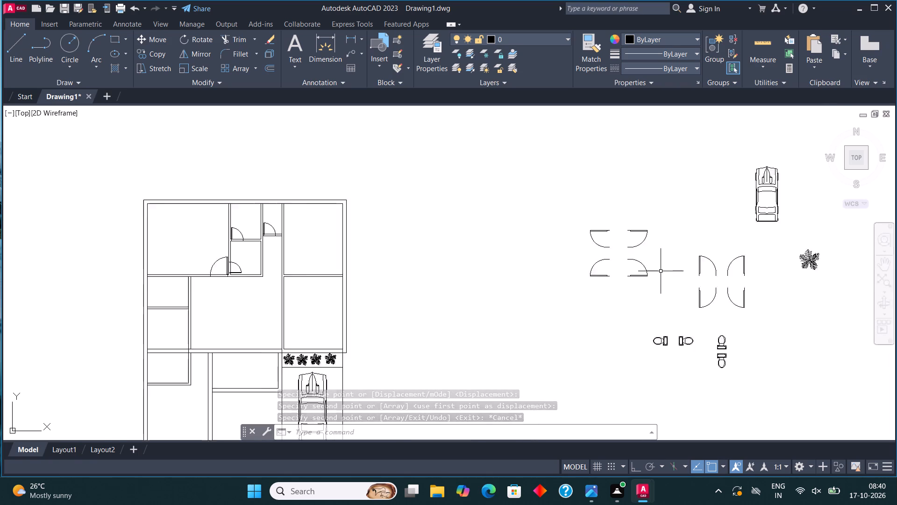
{"action": "scroll", "coordinate": [661, 271], "scroll_direction": "up", "scroll_amount": 3}
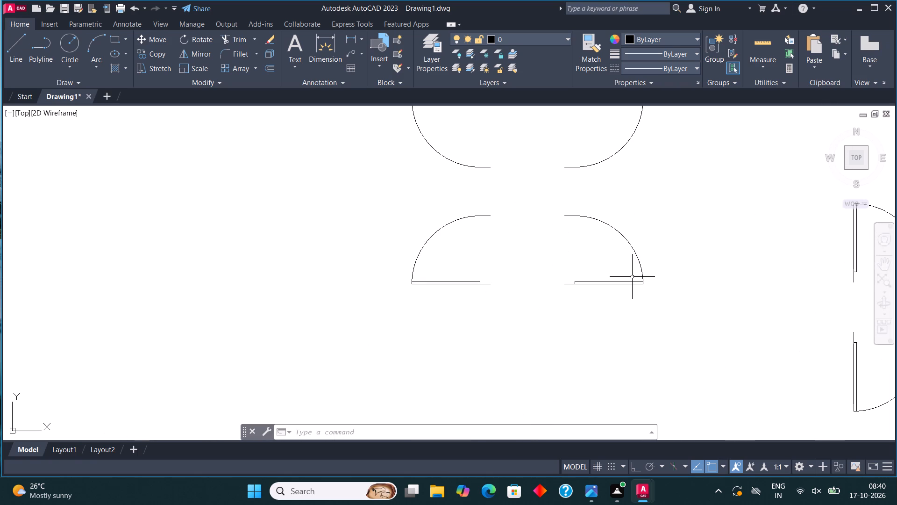
{"action": "left_click_drag", "start_coordinate": [592, 263], "coordinate": [580, 285]}
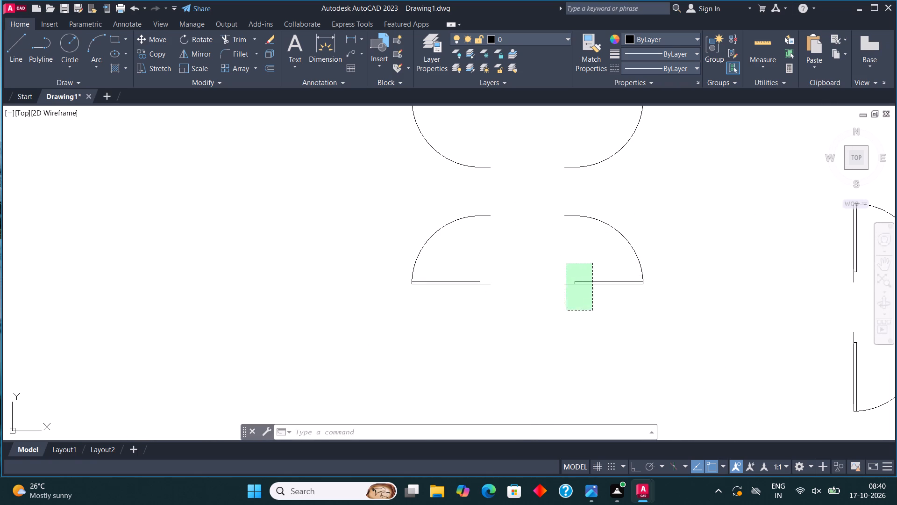
{"action": "left_click", "coordinate": [566, 310]}
{"action": "left_click", "coordinate": [151, 55]}
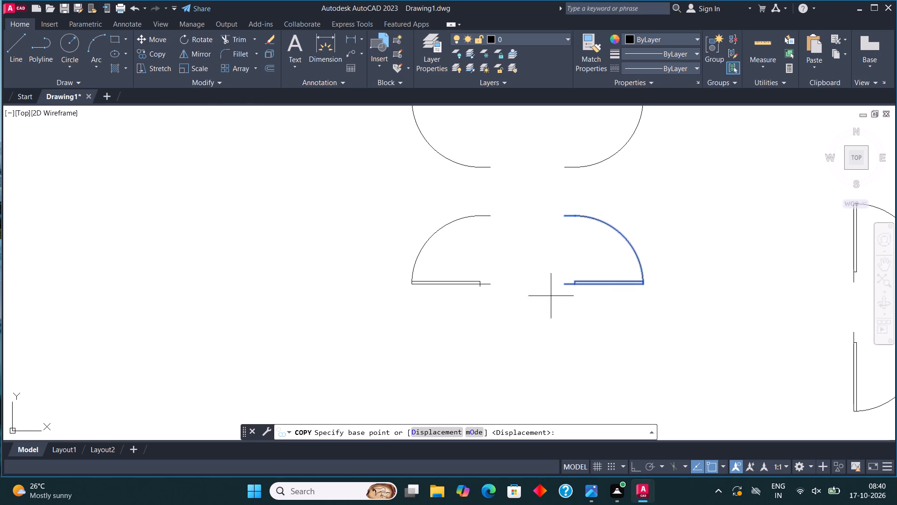
{"action": "left_click", "coordinate": [566, 283]}
{"action": "scroll", "coordinate": [653, 243], "scroll_direction": "down", "scroll_amount": 5}
{"action": "scroll", "coordinate": [506, 245], "scroll_direction": "up", "scroll_amount": 4}
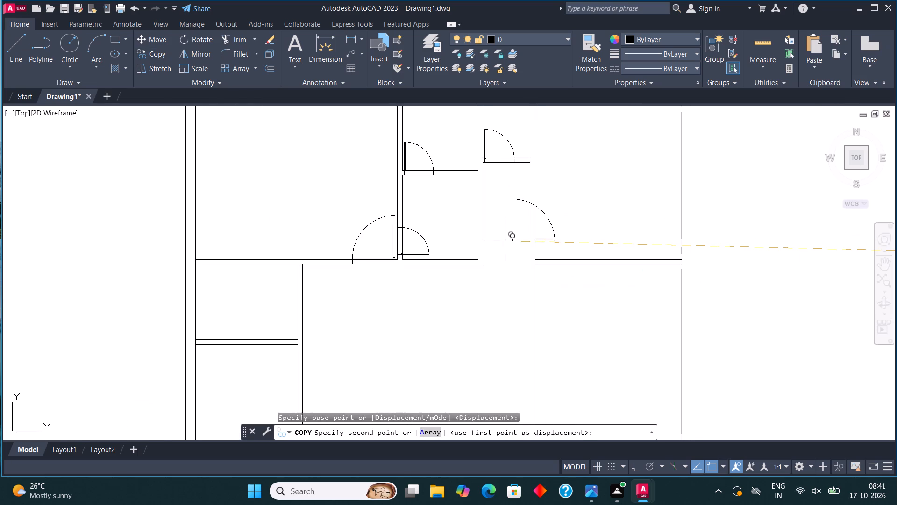
{"action": "scroll", "coordinate": [560, 256], "scroll_direction": "up", "scroll_amount": 3}
{"action": "left_click", "coordinate": [435, 247]}
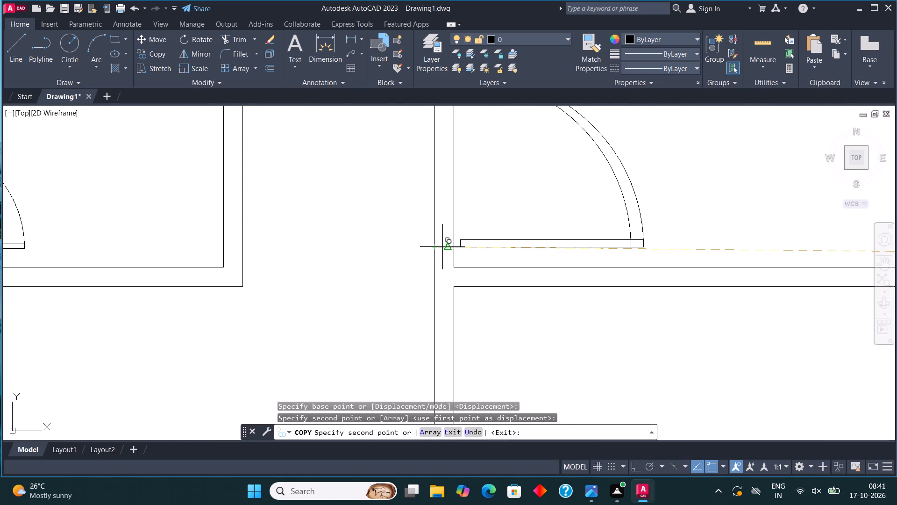
{"action": "scroll", "coordinate": [442, 248], "scroll_direction": "down", "scroll_amount": 7}
{"action": "key", "text": "Escape"}
Copy the upper-right door of the horizontal-leaf set into the left wall of the room below the top-right room, near its top corner.
{"action": "scroll", "coordinate": [575, 242], "scroll_direction": "up", "scroll_amount": 2}
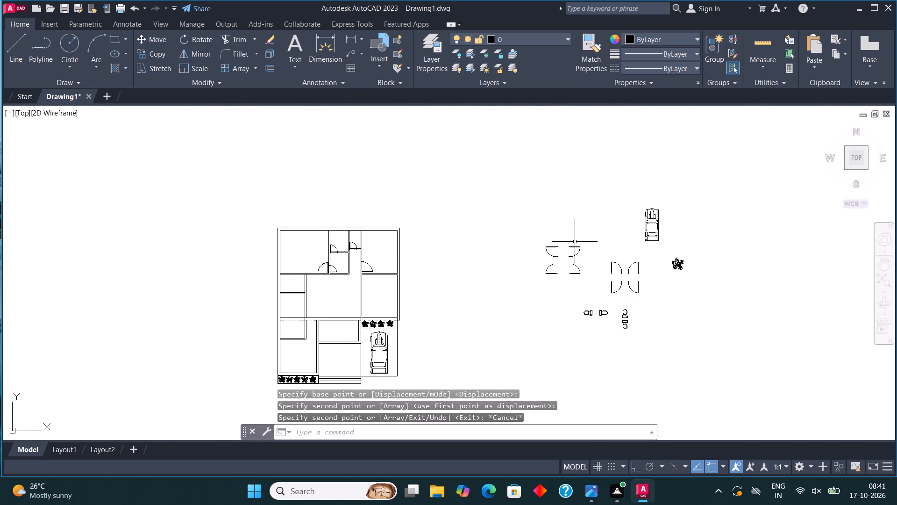
{"action": "scroll", "coordinate": [575, 242], "scroll_direction": "up", "scroll_amount": 3}
{"action": "left_click", "coordinate": [566, 269]}
{"action": "left_click", "coordinate": [527, 278]}
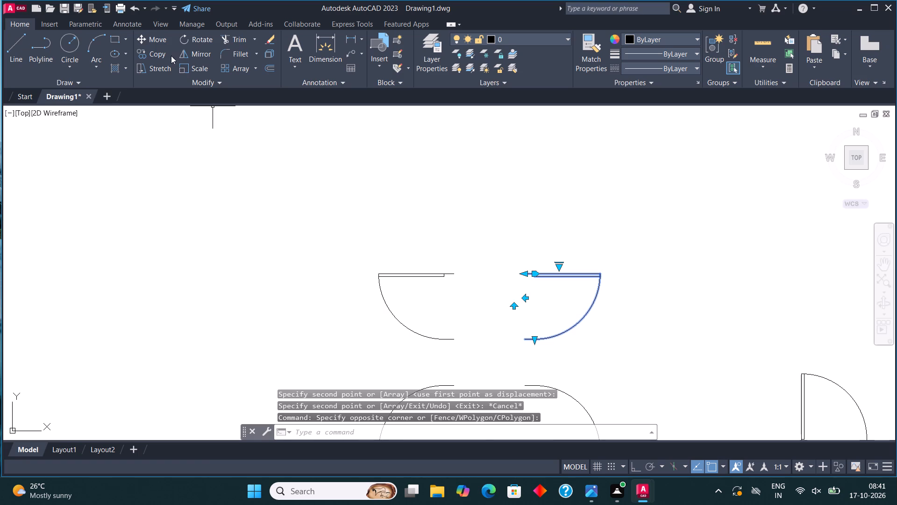
{"action": "left_click", "coordinate": [159, 51]}
{"action": "left_click", "coordinate": [521, 272]}
{"action": "scroll", "coordinate": [619, 231], "scroll_direction": "down", "scroll_amount": 3}
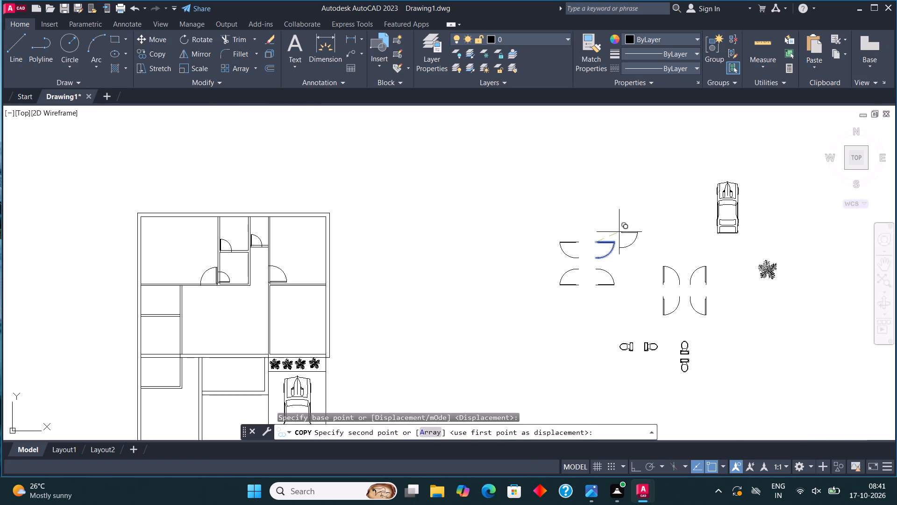
{"action": "middle_click_drag", "start_coordinate": [394, 325], "coordinate": [562, 332]}
{"action": "scroll", "coordinate": [440, 303], "scroll_direction": "up", "scroll_amount": 4}
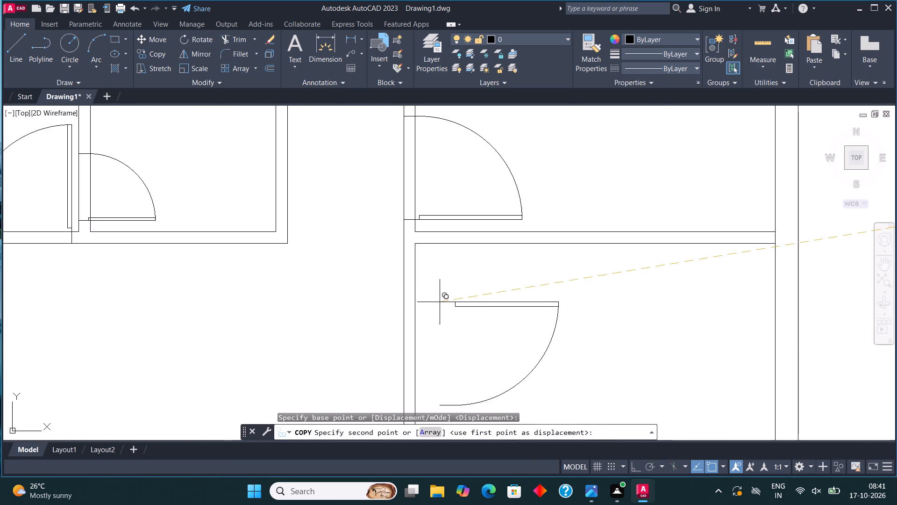
{"action": "left_click", "coordinate": [404, 264]}
{"action": "scroll", "coordinate": [523, 239], "scroll_direction": "down", "scroll_amount": 2}
{"action": "key", "text": "Escape"}
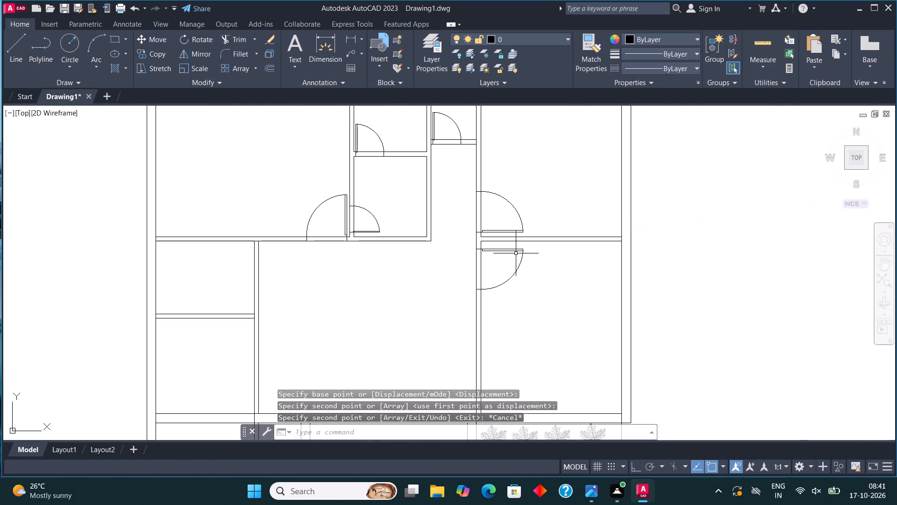
Move the door in the room below the top-right room slightly up along the wall, closer to the top corner.
{"action": "scroll", "coordinate": [515, 254], "scroll_direction": "up", "scroll_amount": 2}
{"action": "left_click", "coordinate": [476, 236]}
{"action": "left_click", "coordinate": [473, 246]}
{"action": "left_click", "coordinate": [152, 36]}
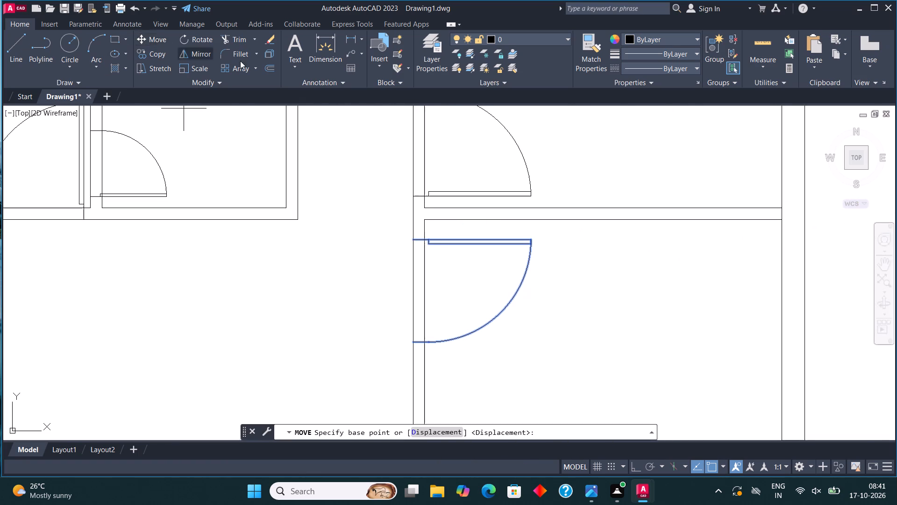
{"action": "scroll", "coordinate": [409, 222], "scroll_direction": "up", "scroll_amount": 2}
{"action": "left_click", "coordinate": [414, 268]}
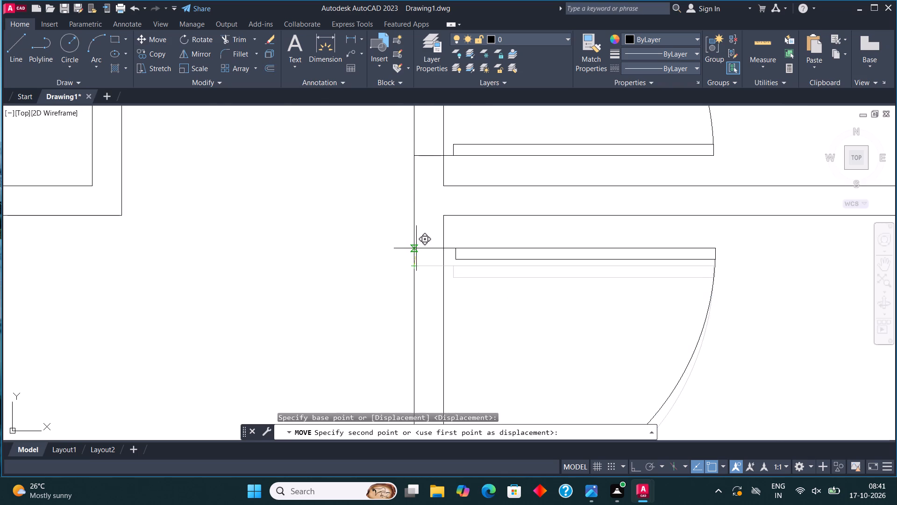
{"action": "left_click", "coordinate": [415, 243]}
{"action": "scroll", "coordinate": [401, 235], "scroll_direction": "down", "scroll_amount": 5}
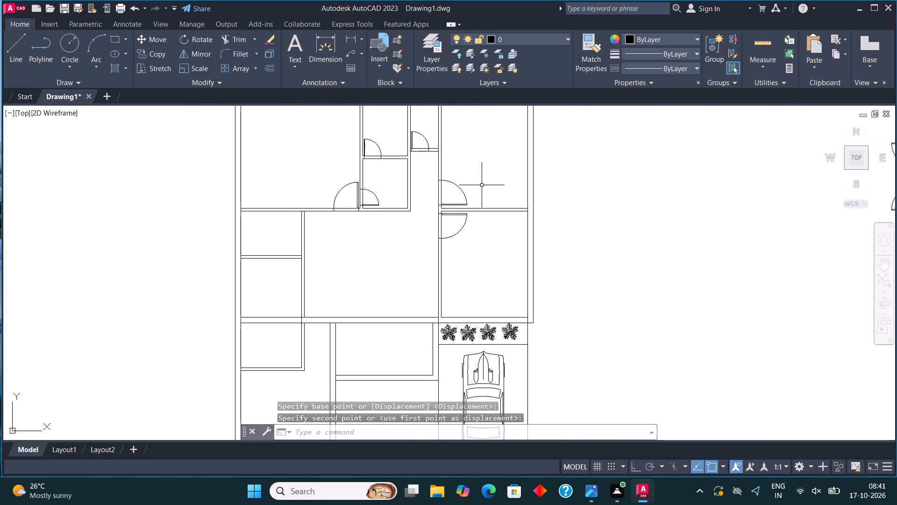
Copy the upper-left door of the horizontal-leaf set into the right wall of the small room below the top-left room, near its top corner.
{"action": "scroll", "coordinate": [453, 252], "scroll_direction": "down", "scroll_amount": 3}
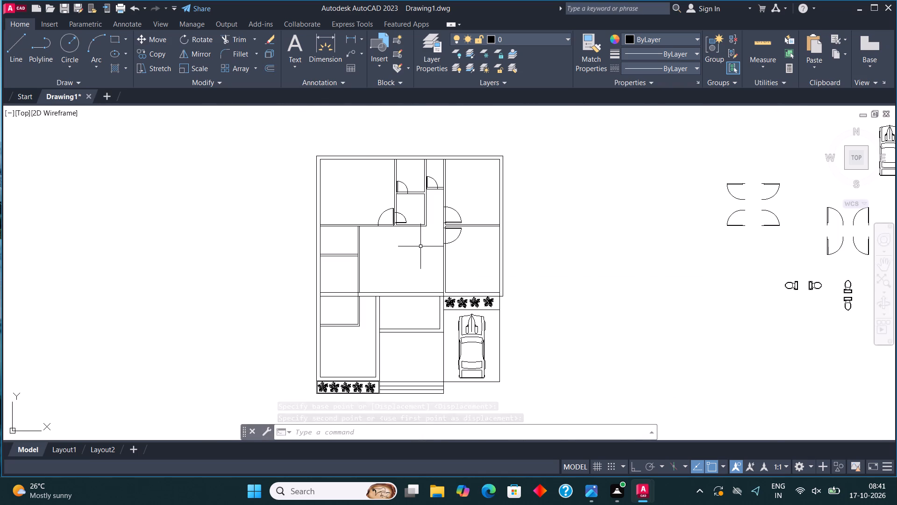
{"action": "scroll", "coordinate": [731, 175], "scroll_direction": "up", "scroll_amount": 4}
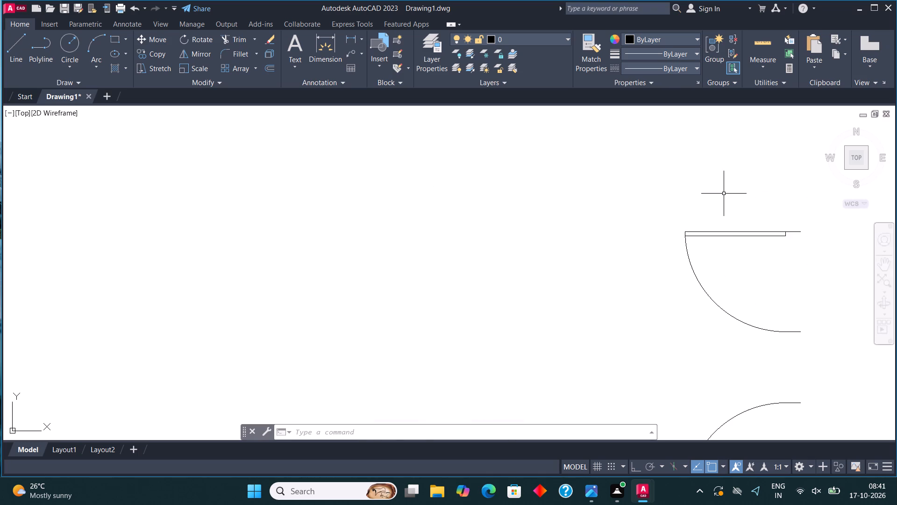
{"action": "left_click_drag", "start_coordinate": [724, 195], "coordinate": [724, 201]}
{"action": "left_click", "coordinate": [722, 245]}
{"action": "left_click", "coordinate": [158, 55]}
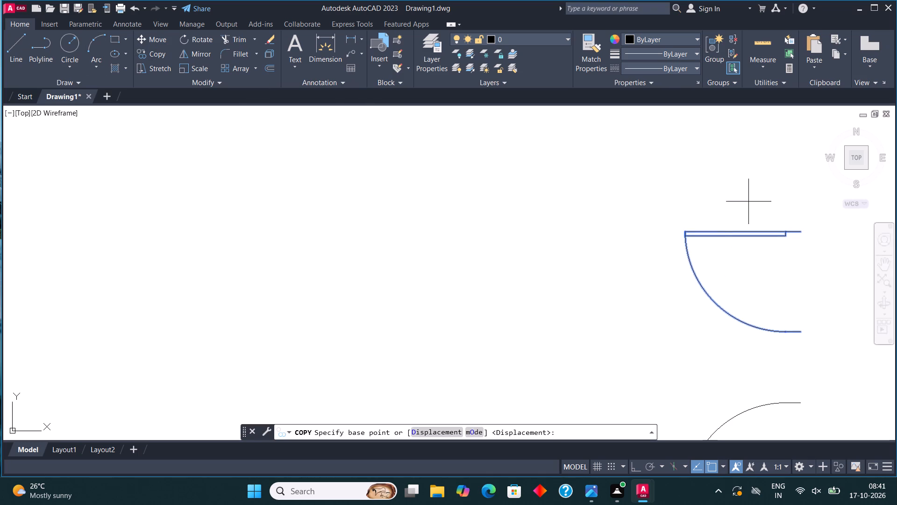
{"action": "left_click", "coordinate": [803, 229]}
{"action": "scroll", "coordinate": [764, 174], "scroll_direction": "down", "scroll_amount": 3}
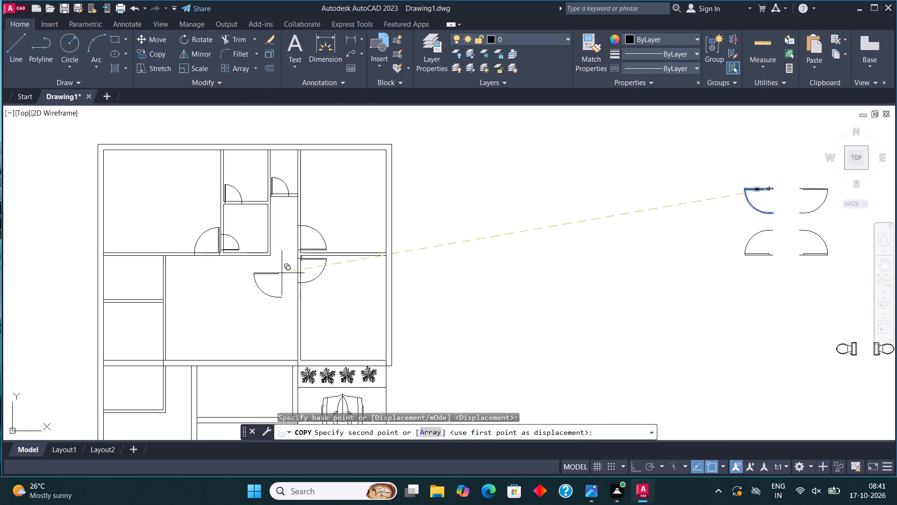
{"action": "scroll", "coordinate": [148, 269], "scroll_direction": "up", "scroll_amount": 3}
{"action": "left_click", "coordinate": [215, 229]}
{"action": "scroll", "coordinate": [452, 231], "scroll_direction": "down", "scroll_amount": 2}
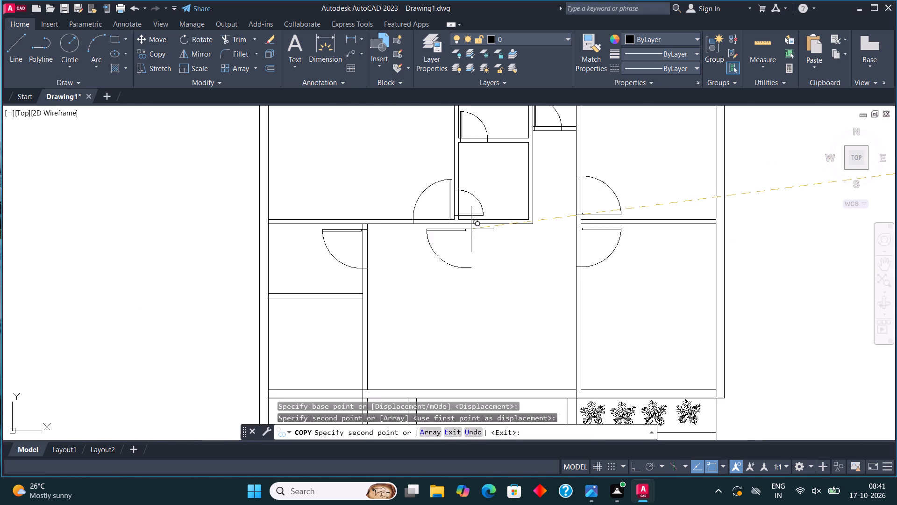
{"action": "scroll", "coordinate": [478, 228], "scroll_direction": "down", "scroll_amount": 1}
{"action": "key", "text": "Escape"}
Scale down the door in the small room below the top-left room about its hinge end at the wall's outer face.
{"action": "scroll", "coordinate": [378, 248], "scroll_direction": "up", "scroll_amount": 1}
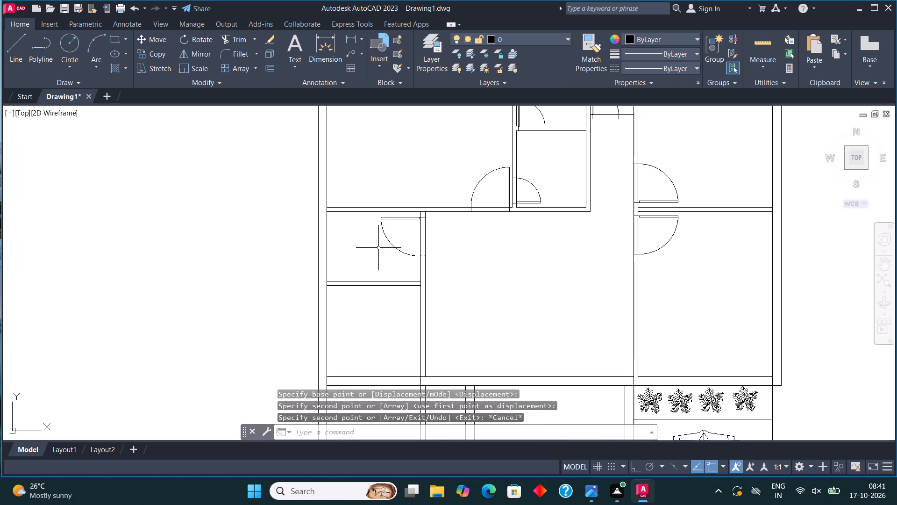
{"action": "scroll", "coordinate": [401, 253], "scroll_direction": "up", "scroll_amount": 2}
{"action": "left_click", "coordinate": [400, 237]}
{"action": "left_click", "coordinate": [369, 260]}
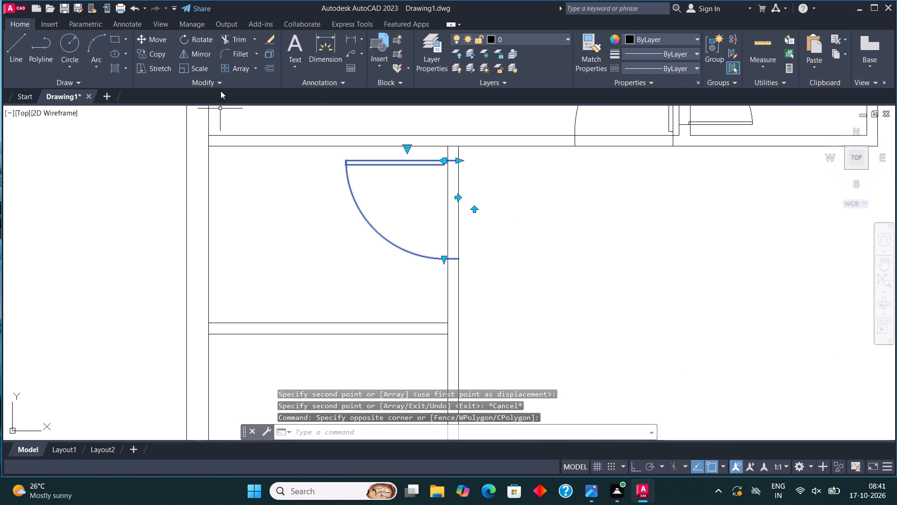
{"action": "left_click", "coordinate": [199, 69]}
{"action": "left_click", "coordinate": [457, 160]}
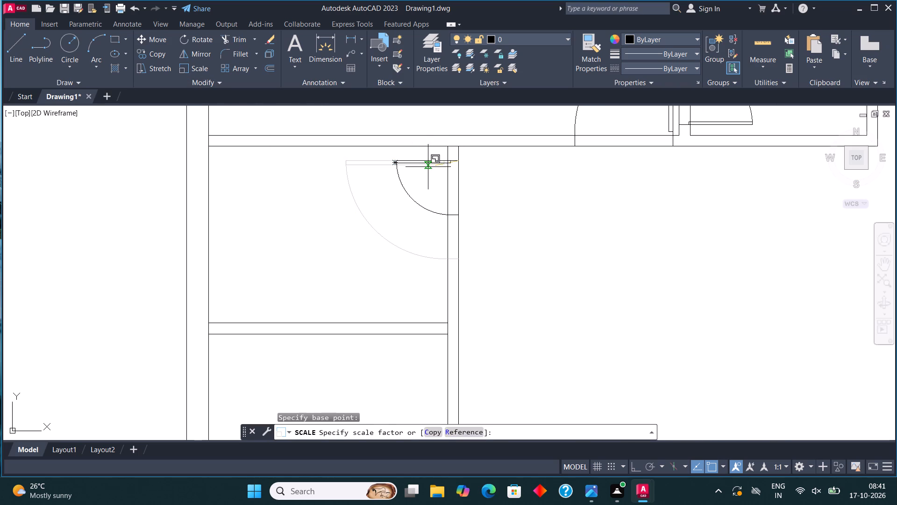
{"action": "left_click", "coordinate": [419, 167]}
Copy the upper-right door of the vertical-leaf set into the bottom wall of the lowest small left-hand room, near its right corner.
{"action": "scroll", "coordinate": [362, 183], "scroll_direction": "down", "scroll_amount": 3}
{"action": "middle_click_drag", "start_coordinate": [467, 208], "coordinate": [471, 166]}
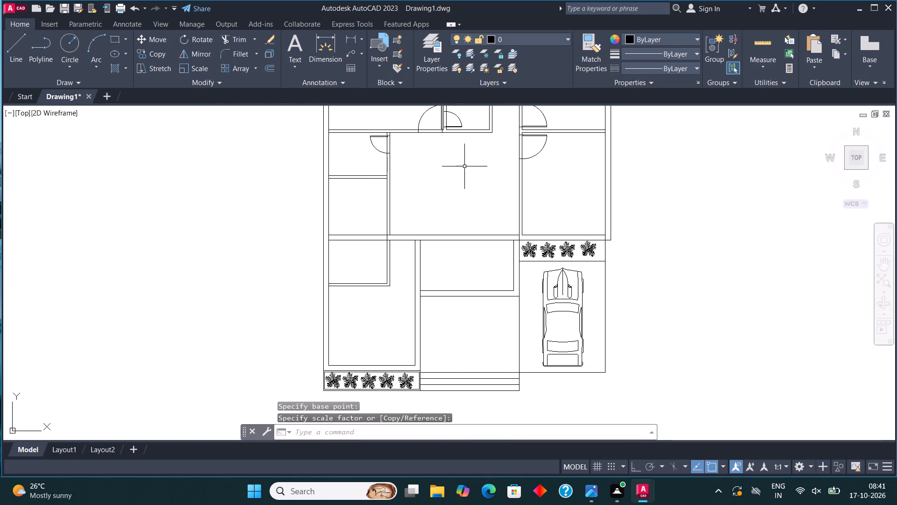
{"action": "scroll", "coordinate": [412, 215], "scroll_direction": "down", "scroll_amount": 4}
{"action": "scroll", "coordinate": [427, 202], "scroll_direction": "up", "scroll_amount": 4}
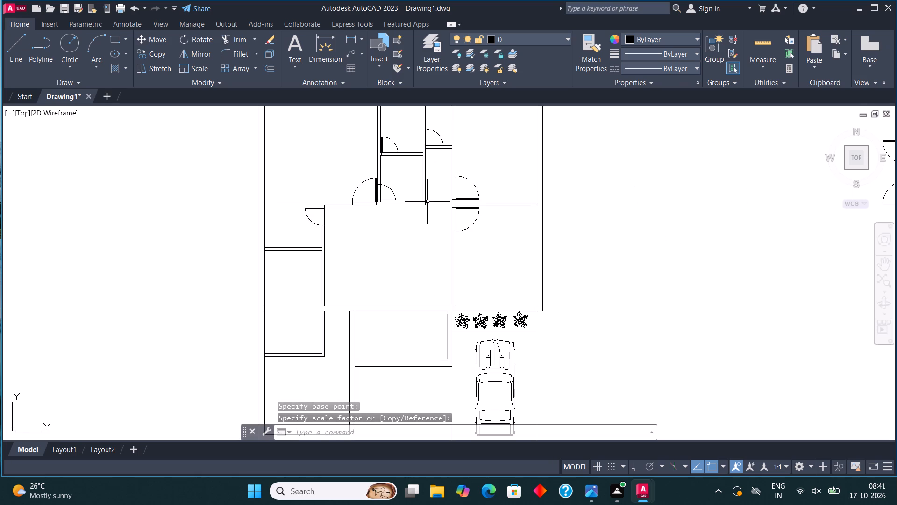
{"action": "scroll", "coordinate": [417, 246], "scroll_direction": "down", "scroll_amount": 2}
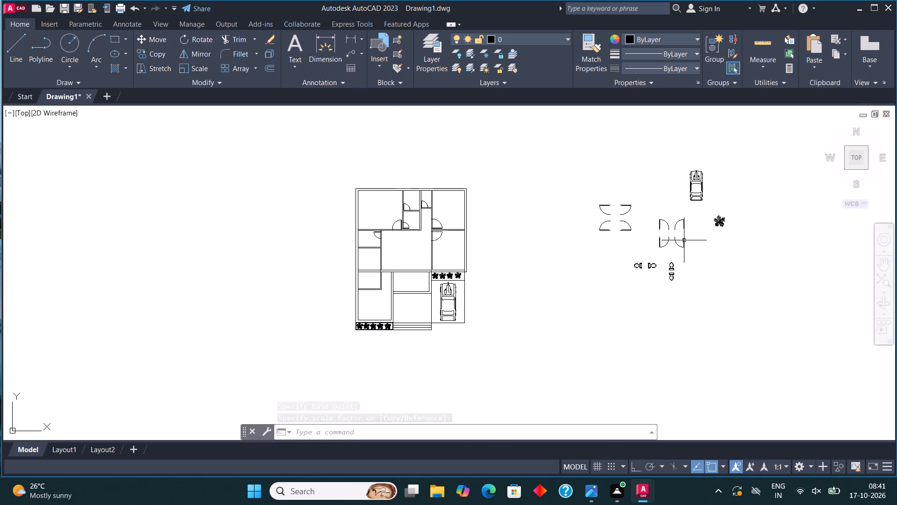
{"action": "scroll", "coordinate": [686, 221], "scroll_direction": "up", "scroll_amount": 3}
{"action": "left_click", "coordinate": [670, 240]}
{"action": "left_click", "coordinate": [637, 224]}
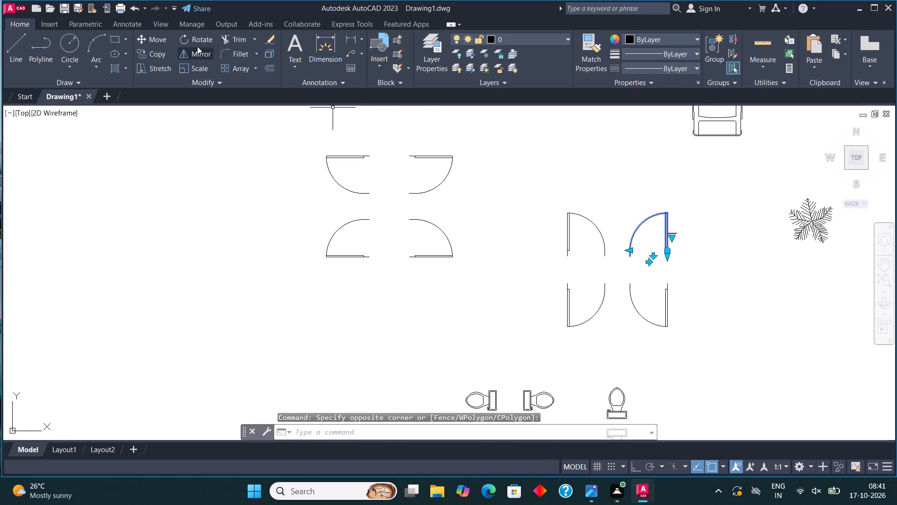
{"action": "left_click", "coordinate": [152, 55]}
{"action": "left_click", "coordinate": [669, 258]}
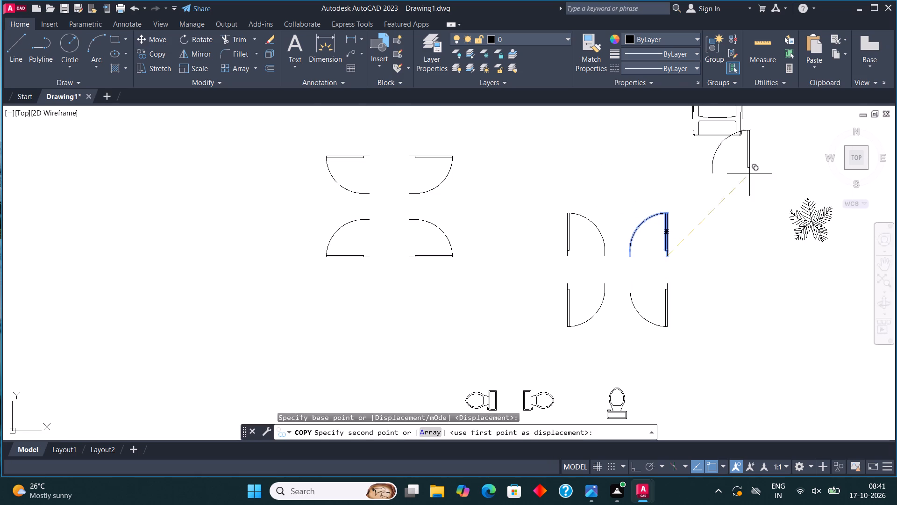
{"action": "scroll", "coordinate": [757, 171], "scroll_direction": "down", "scroll_amount": 3}
{"action": "scroll", "coordinate": [417, 259], "scroll_direction": "up", "scroll_amount": 4}
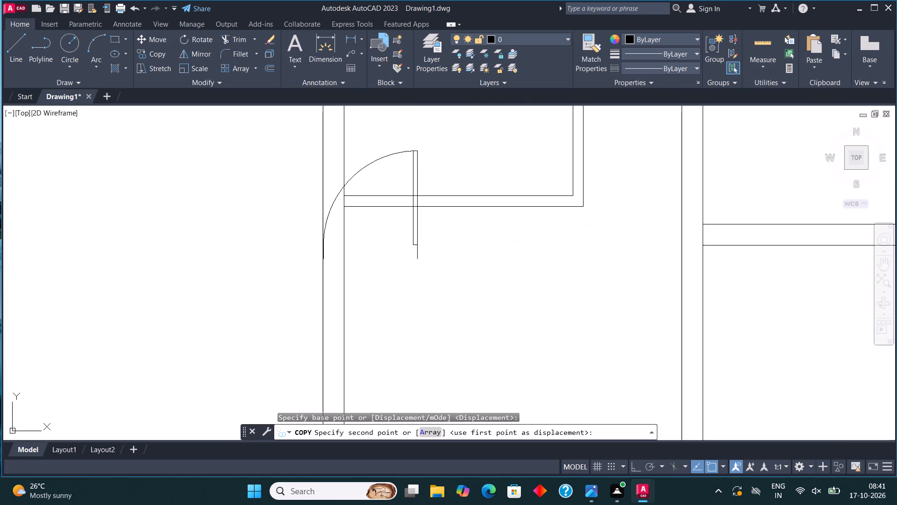
{"action": "scroll", "coordinate": [417, 259], "scroll_direction": "up", "scroll_amount": 1}
{"action": "left_click", "coordinate": [564, 207]}
{"action": "scroll", "coordinate": [465, 291], "scroll_direction": "down", "scroll_amount": 3}
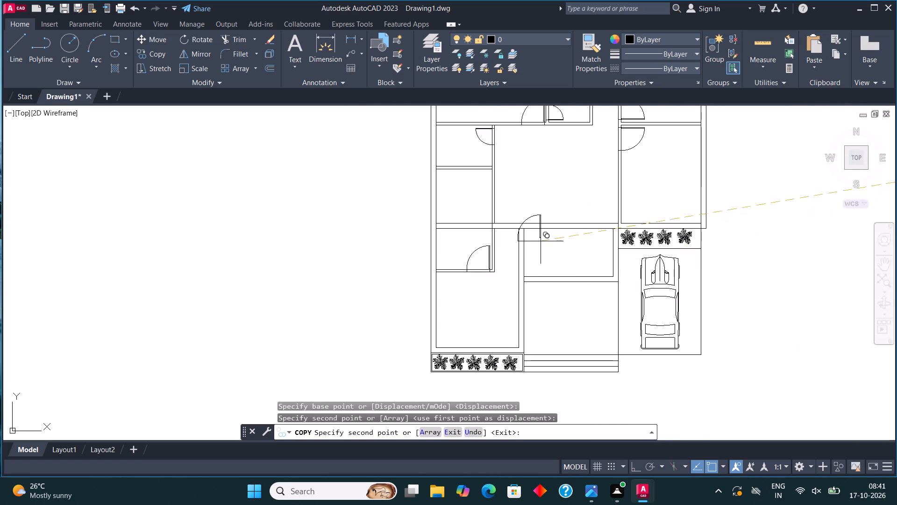
{"action": "scroll", "coordinate": [541, 241], "scroll_direction": "up", "scroll_amount": 3}
{"action": "key", "text": "Escape"}
Scale down the door in the lowest small left-hand room about the bottom end of its hinge side.
{"action": "left_click", "coordinate": [331, 259]}
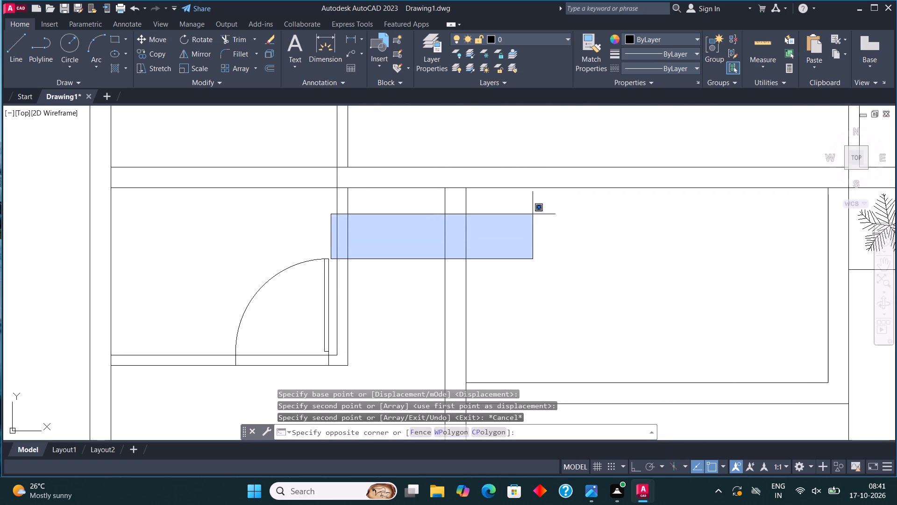
{"action": "scroll", "coordinate": [533, 215], "scroll_direction": "down", "scroll_amount": 4}
{"action": "scroll", "coordinate": [502, 223], "scroll_direction": "up", "scroll_amount": 4}
{"action": "left_click", "coordinate": [445, 230]}
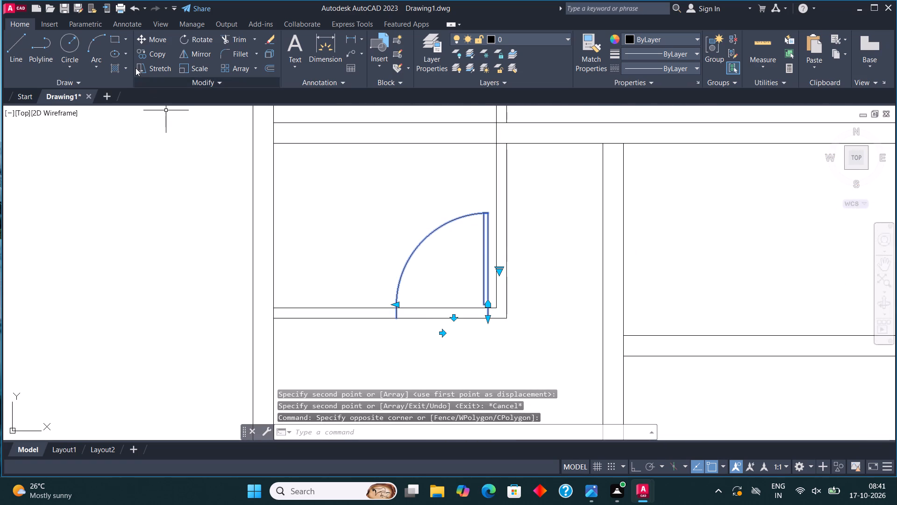
{"action": "left_click", "coordinate": [201, 68]}
{"action": "left_click", "coordinate": [489, 320]}
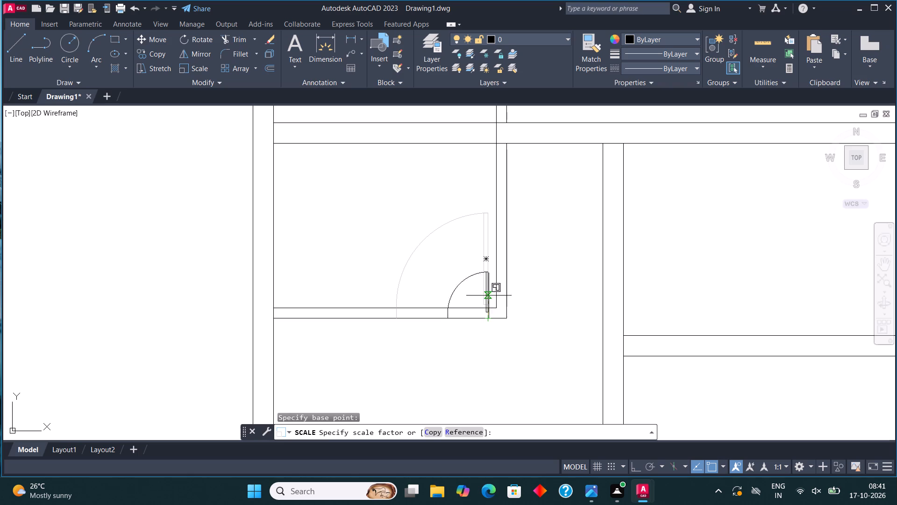
{"action": "left_click", "coordinate": [485, 285]}
Copy the upper-right door of the horizontal-leaf set into the bottom-left room's outer left wall, just below the small room.
{"action": "scroll", "coordinate": [476, 308], "scroll_direction": "down", "scroll_amount": 4}
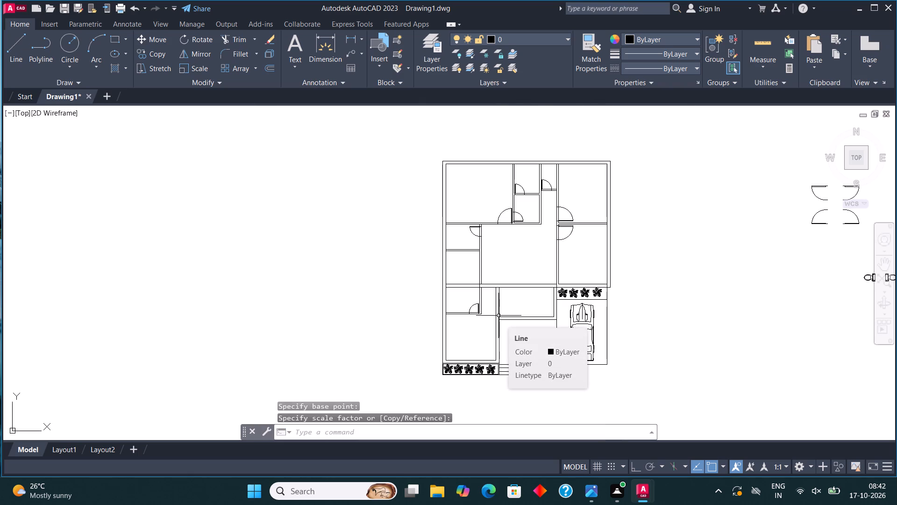
{"action": "scroll", "coordinate": [442, 312], "scroll_direction": "down", "scroll_amount": 1}
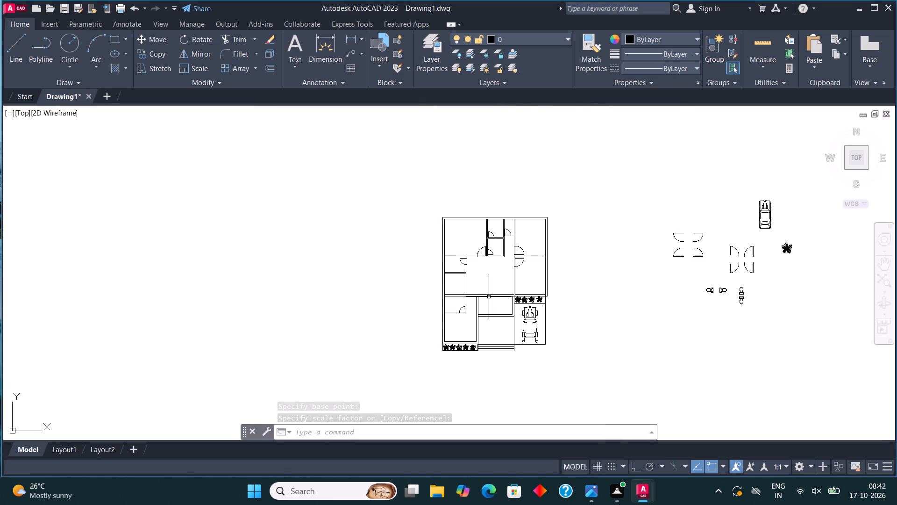
{"action": "scroll", "coordinate": [698, 232], "scroll_direction": "up", "scroll_amount": 3}
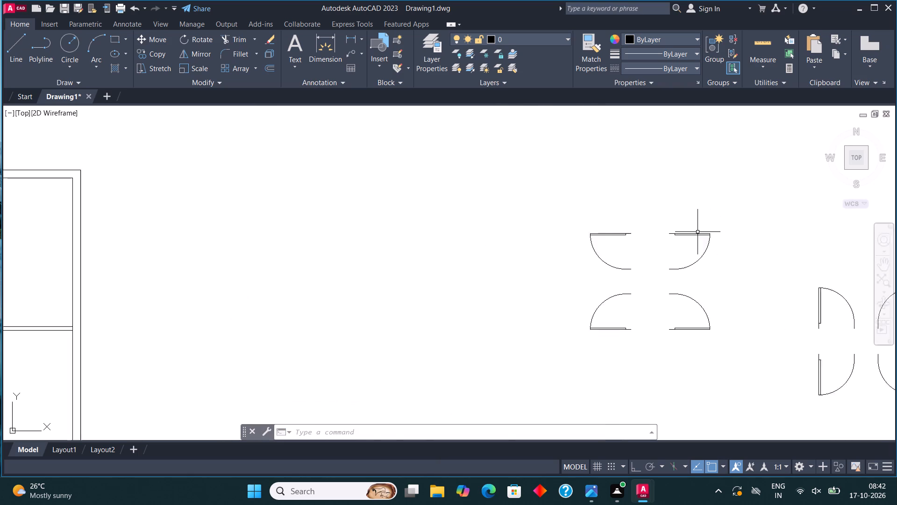
{"action": "scroll", "coordinate": [698, 232], "scroll_direction": "up", "scroll_amount": 1}
{"action": "left_click", "coordinate": [698, 232]}
{"action": "left_click", "coordinate": [661, 258]}
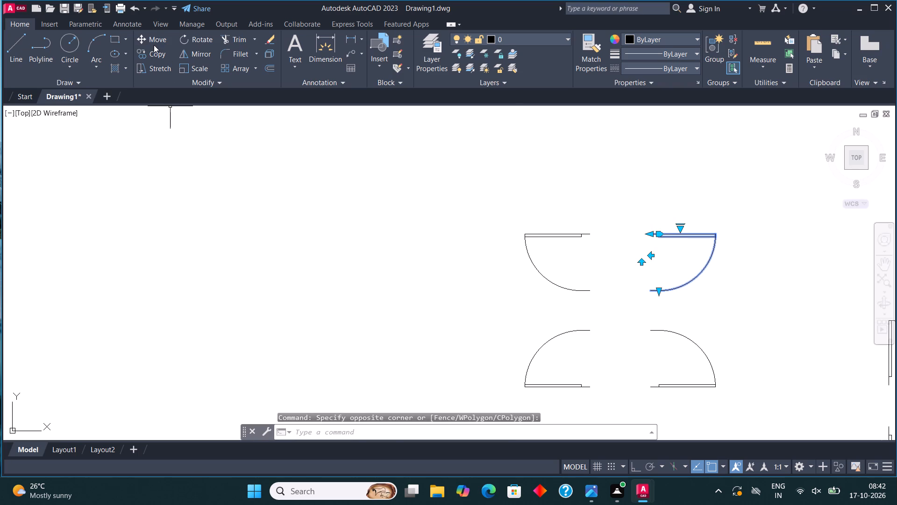
{"action": "left_click", "coordinate": [157, 54]}
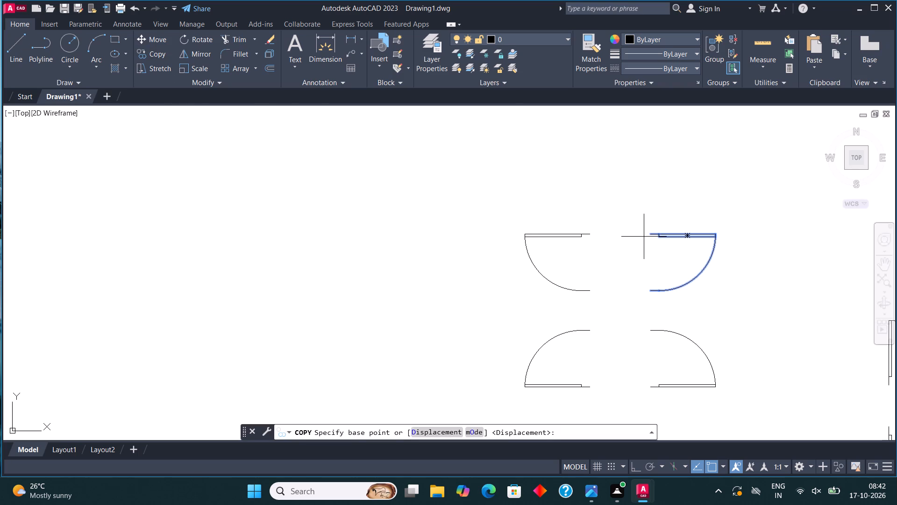
{"action": "left_click", "coordinate": [649, 232]}
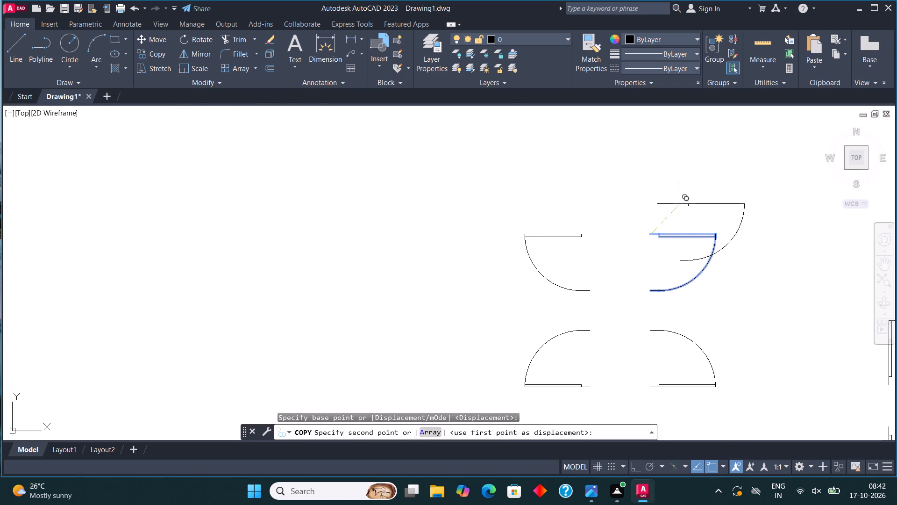
{"action": "scroll", "coordinate": [684, 204], "scroll_direction": "down", "scroll_amount": 5}
{"action": "scroll", "coordinate": [495, 268], "scroll_direction": "up", "scroll_amount": 3}
{"action": "middle_click_drag", "start_coordinate": [589, 259], "coordinate": [470, 270]}
{"action": "scroll", "coordinate": [501, 249], "scroll_direction": "up", "scroll_amount": 3}
{"action": "left_click", "coordinate": [456, 205]}
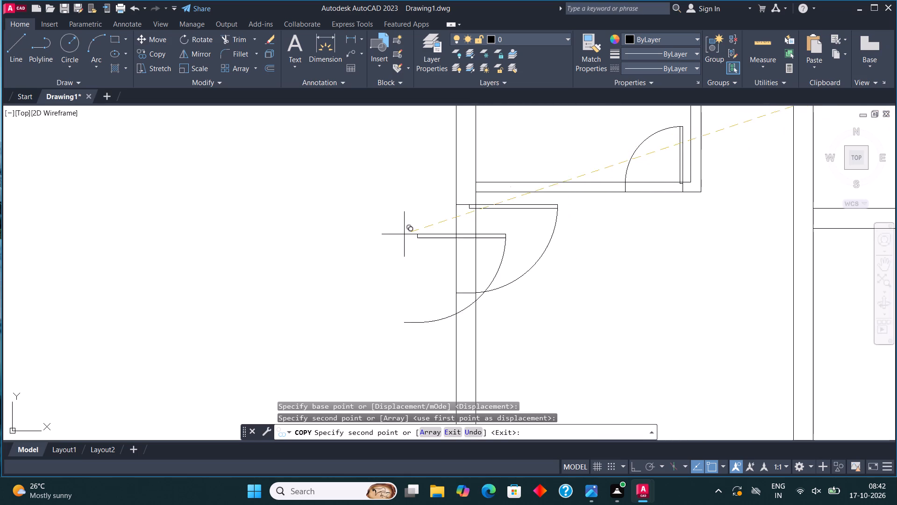
{"action": "scroll", "coordinate": [328, 245], "scroll_direction": "down", "scroll_amount": 2}
{"action": "key", "text": "Escape"}
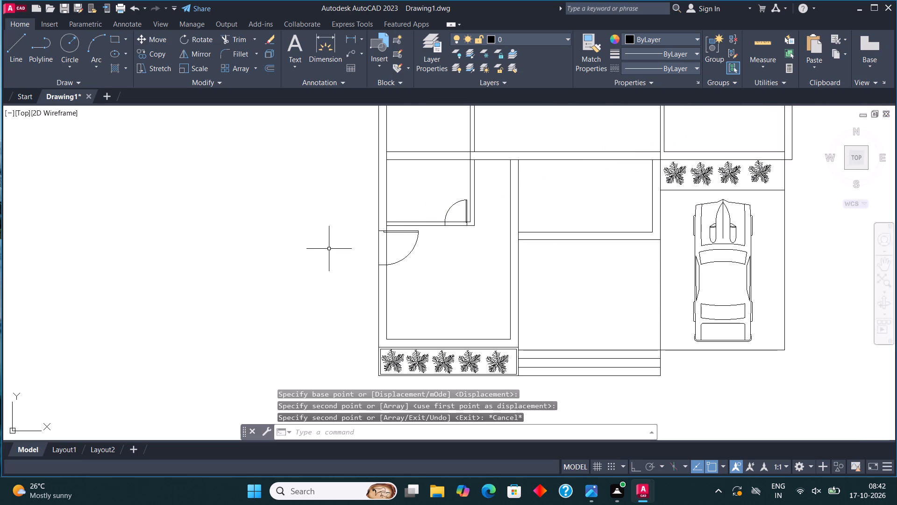
Copy the upper-left door of the vertical-leaf set into the bottom wall of the room above the entrance porch, near its left end.
{"action": "scroll", "coordinate": [400, 275], "scroll_direction": "down", "scroll_amount": 2}
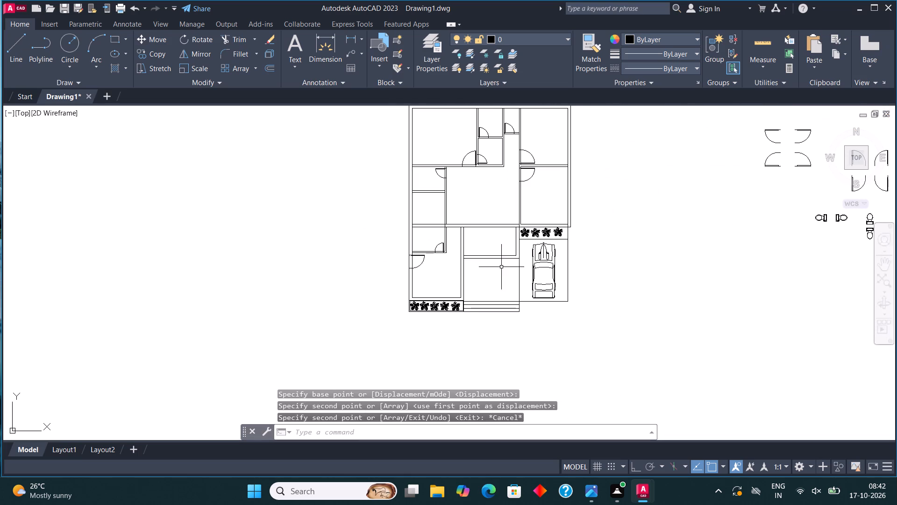
{"action": "middle_click_drag", "start_coordinate": [470, 272], "coordinate": [428, 295]}
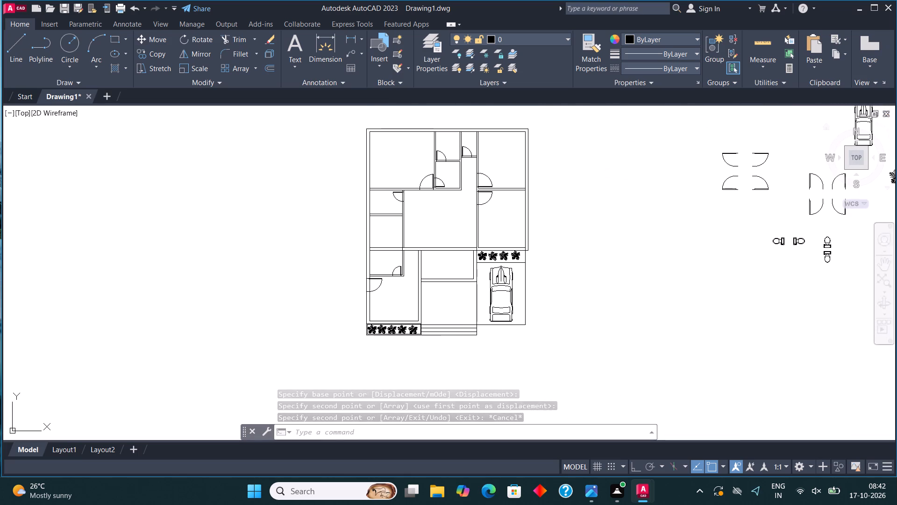
{"action": "left_click", "coordinate": [813, 175]}
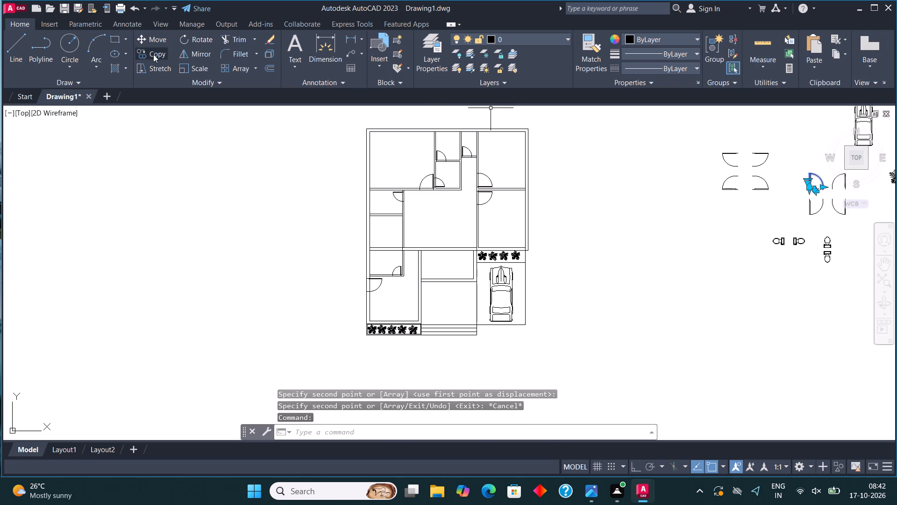
{"action": "left_click", "coordinate": [153, 54]}
{"action": "left_click", "coordinate": [813, 188]}
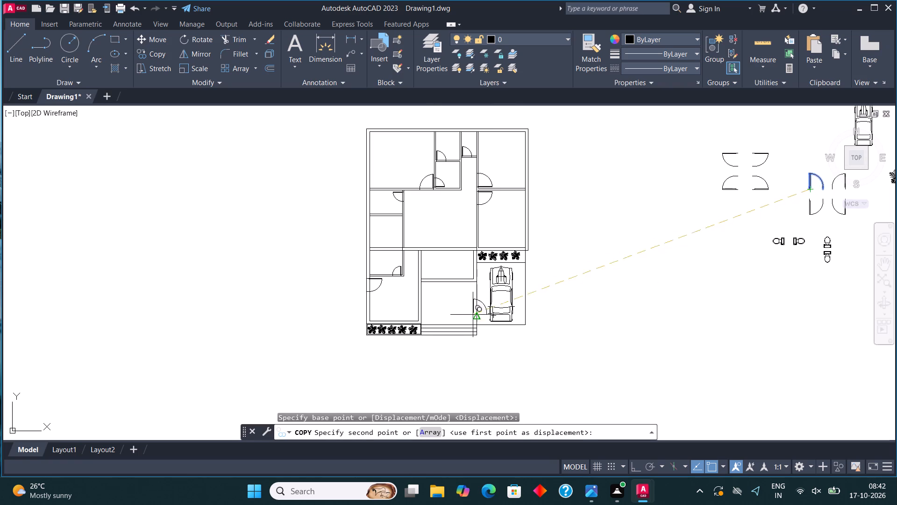
{"action": "scroll", "coordinate": [426, 286], "scroll_direction": "up", "scroll_amount": 4}
{"action": "left_click", "coordinate": [399, 267]}
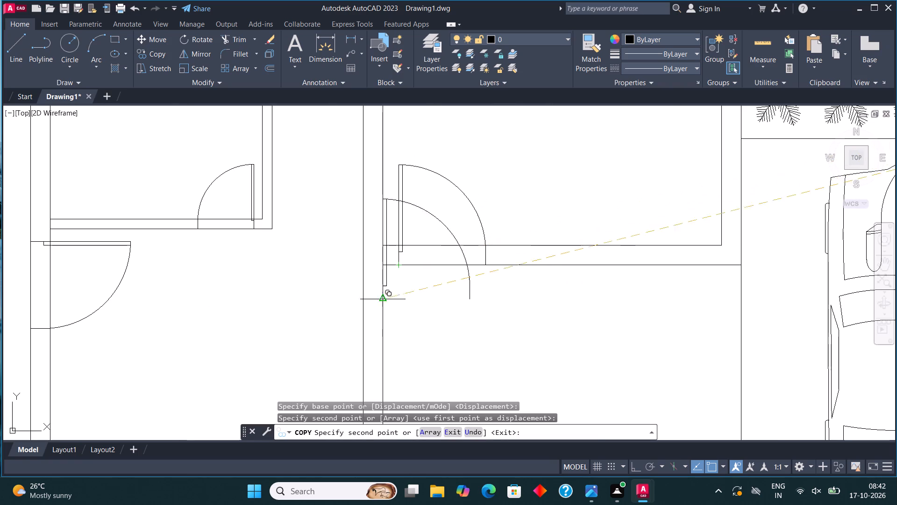
{"action": "scroll", "coordinate": [413, 312], "scroll_direction": "down", "scroll_amount": 3}
{"action": "key", "text": "Escape"}
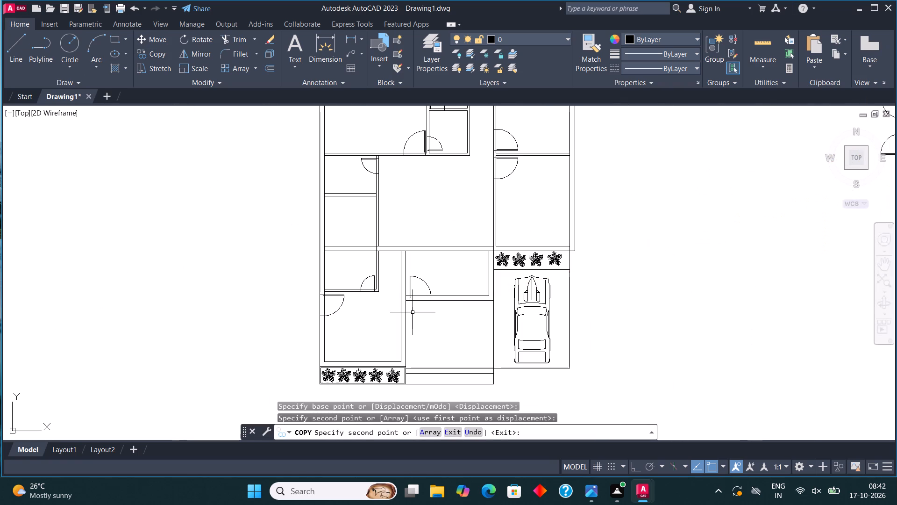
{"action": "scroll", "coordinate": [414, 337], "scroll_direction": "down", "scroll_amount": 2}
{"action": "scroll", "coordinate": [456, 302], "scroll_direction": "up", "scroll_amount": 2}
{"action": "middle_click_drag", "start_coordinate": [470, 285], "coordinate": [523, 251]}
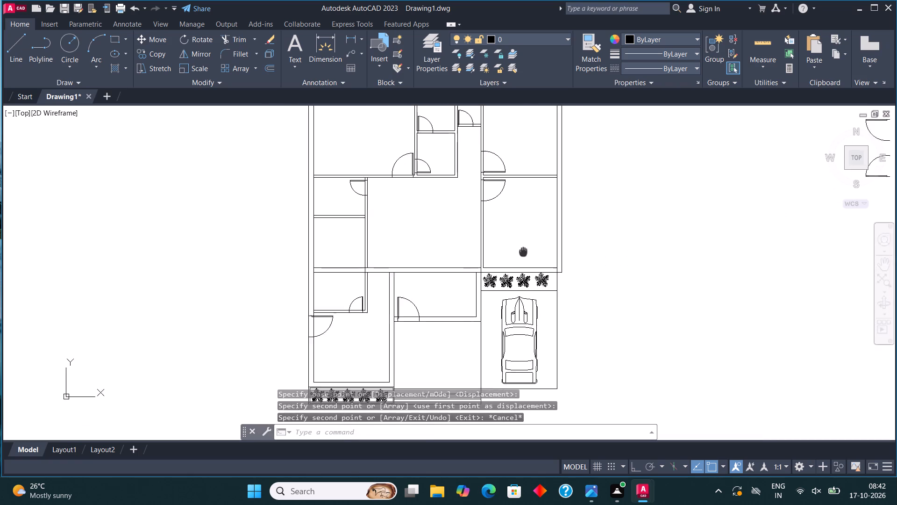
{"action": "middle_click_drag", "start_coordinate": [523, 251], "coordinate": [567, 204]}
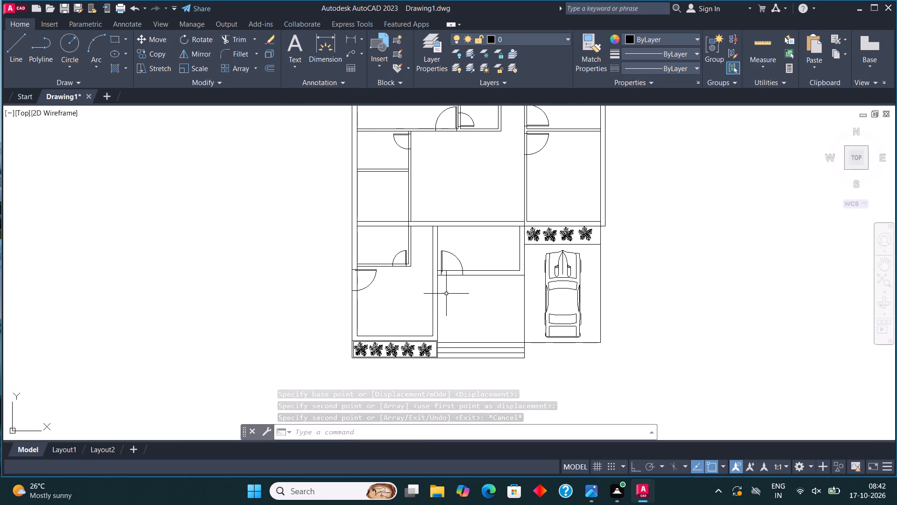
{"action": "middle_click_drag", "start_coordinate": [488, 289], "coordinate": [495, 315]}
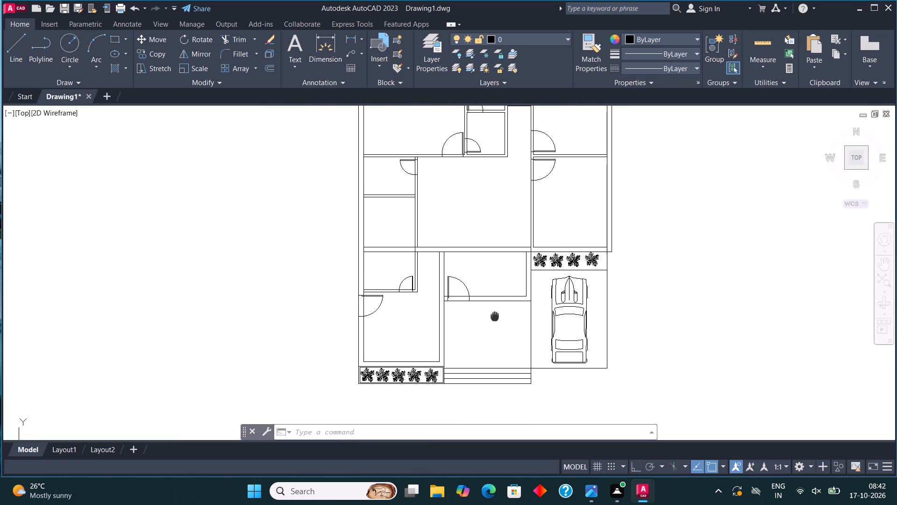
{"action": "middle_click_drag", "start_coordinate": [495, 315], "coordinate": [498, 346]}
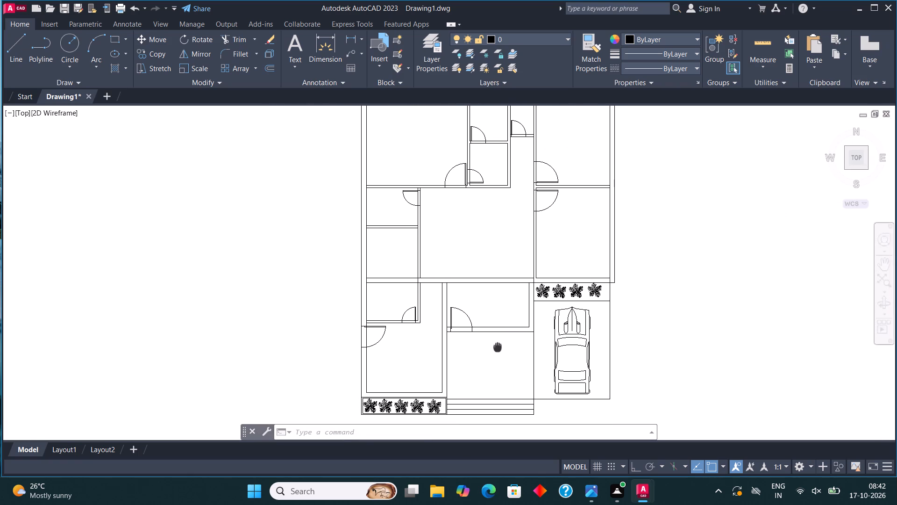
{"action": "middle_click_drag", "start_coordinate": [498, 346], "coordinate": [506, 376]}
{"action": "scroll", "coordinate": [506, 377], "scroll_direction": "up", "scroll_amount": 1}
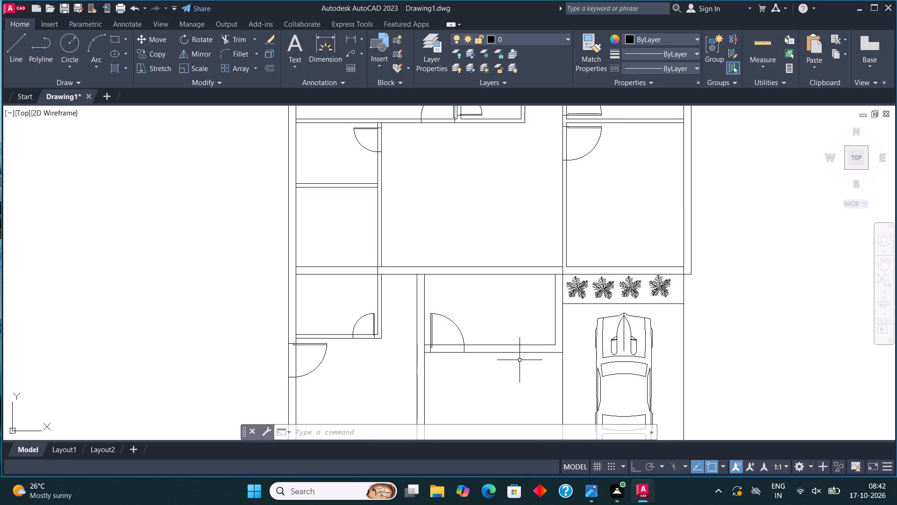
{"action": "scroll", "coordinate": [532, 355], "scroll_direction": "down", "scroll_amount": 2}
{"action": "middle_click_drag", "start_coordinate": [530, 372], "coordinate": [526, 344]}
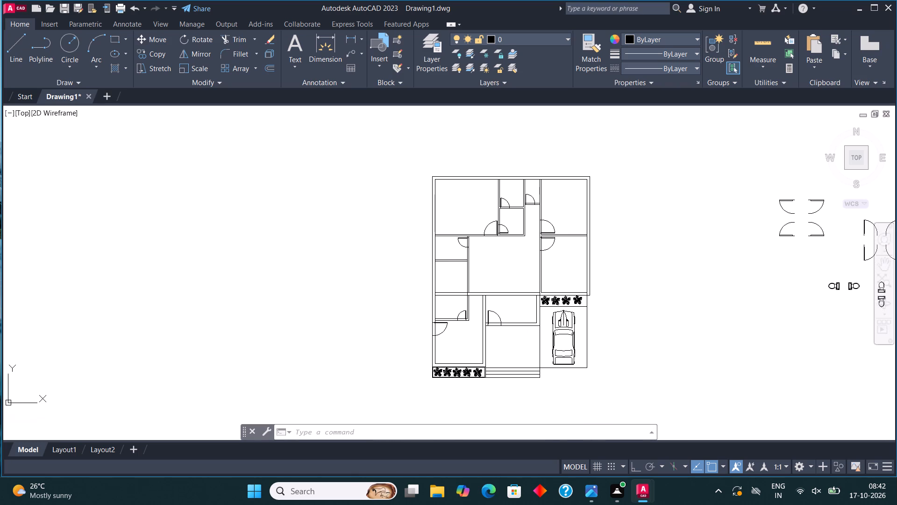
Extend both faces of the divider wall between the small left-hand rooms across the vertical partition to its outer face with short lines.
{"action": "scroll", "coordinate": [475, 281], "scroll_direction": "up", "scroll_amount": 2}
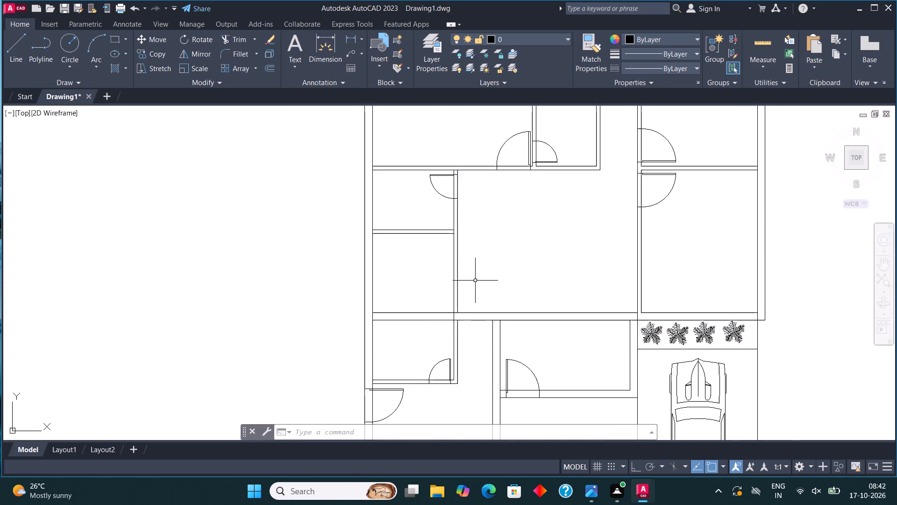
{"action": "scroll", "coordinate": [475, 281], "scroll_direction": "up", "scroll_amount": 1}
{"action": "scroll", "coordinate": [474, 285], "scroll_direction": "down", "scroll_amount": 1}
{"action": "scroll", "coordinate": [463, 269], "scroll_direction": "up", "scroll_amount": 1}
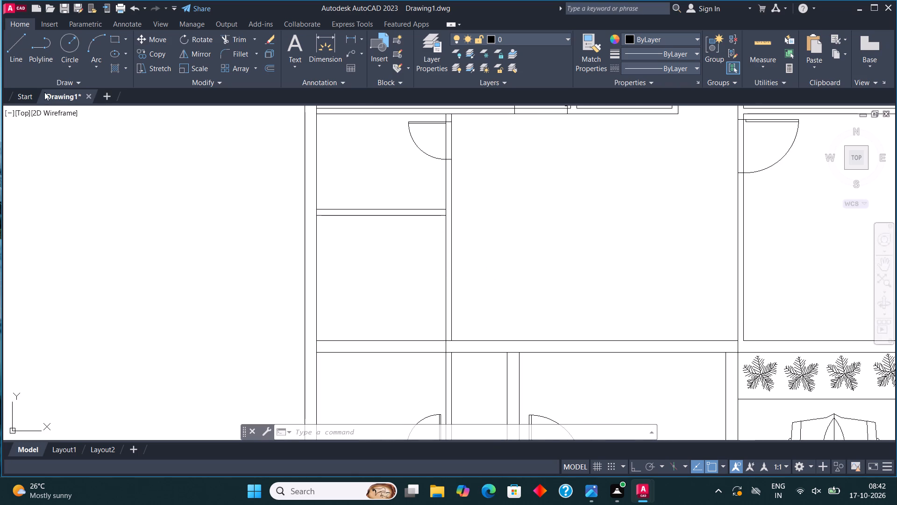
{"action": "left_click", "coordinate": [19, 49]}
{"action": "left_click", "coordinate": [449, 218]}
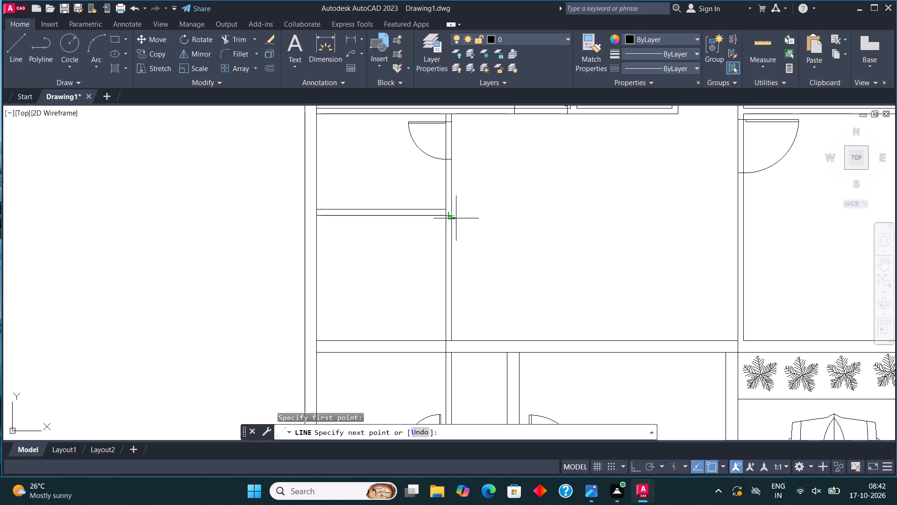
{"action": "left_click", "coordinate": [456, 218]}
{"action": "key", "text": "ctrl+z"}
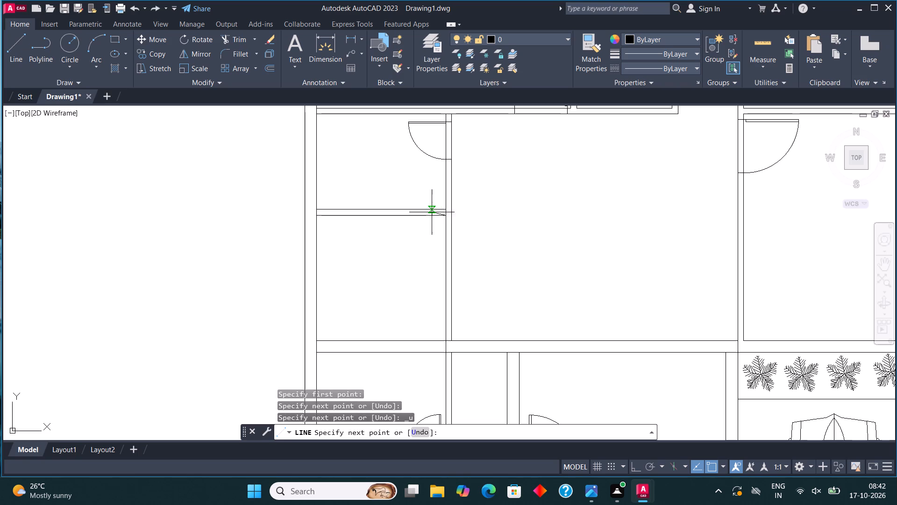
{"action": "scroll", "coordinate": [431, 212], "scroll_direction": "up", "scroll_amount": 3}
{"action": "left_click", "coordinate": [508, 228]}
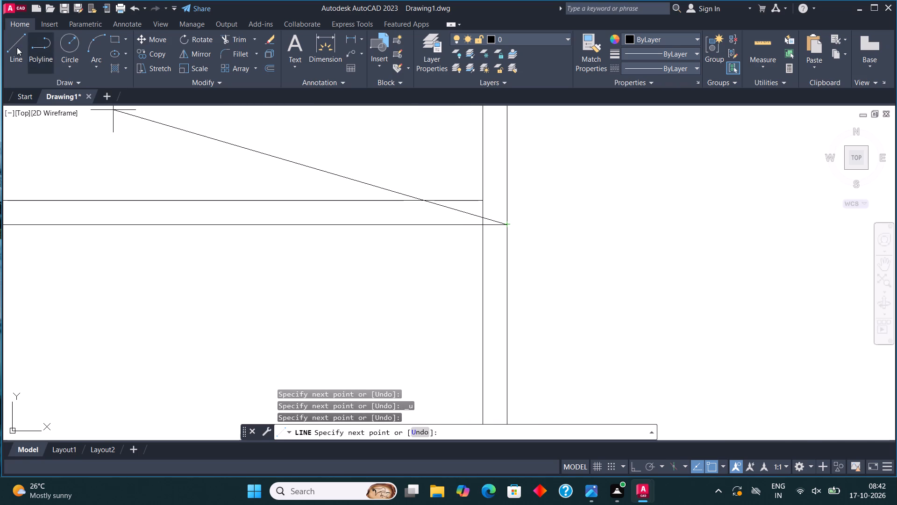
{"action": "left_click", "coordinate": [17, 47]}
{"action": "left_click", "coordinate": [479, 199]}
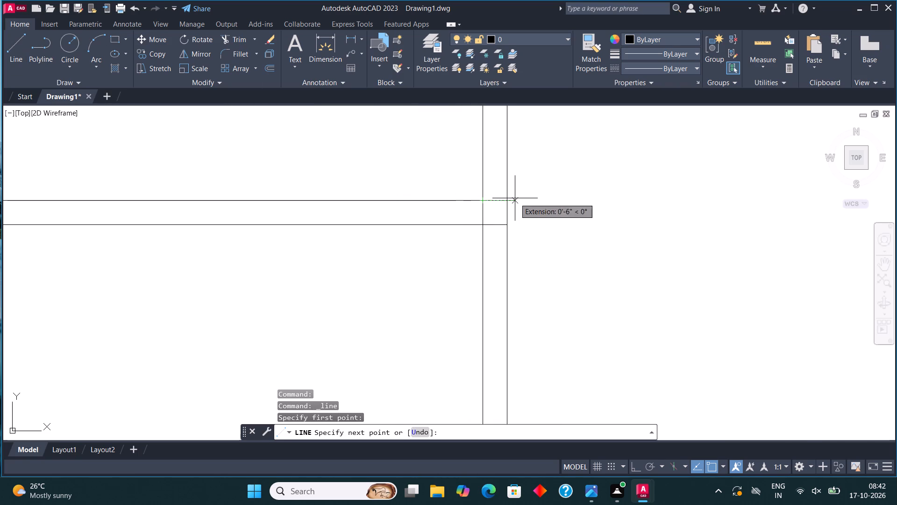
{"action": "left_click", "coordinate": [511, 199]}
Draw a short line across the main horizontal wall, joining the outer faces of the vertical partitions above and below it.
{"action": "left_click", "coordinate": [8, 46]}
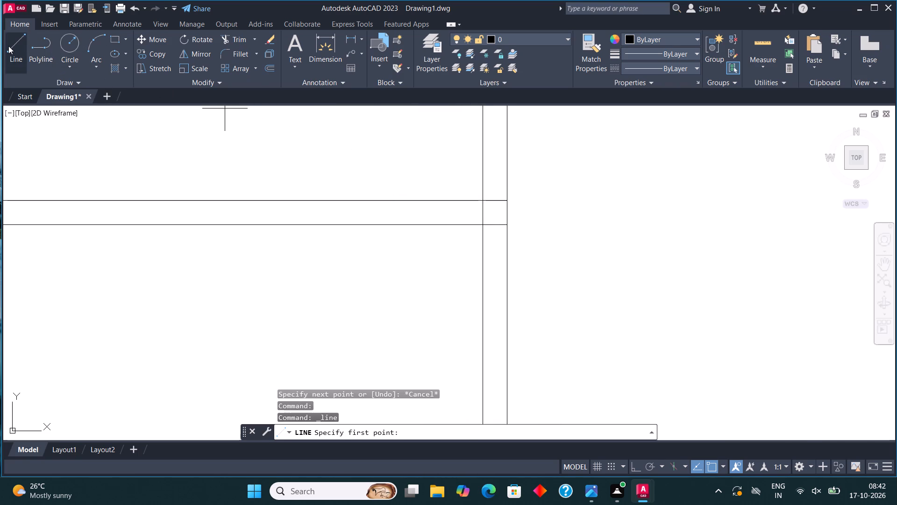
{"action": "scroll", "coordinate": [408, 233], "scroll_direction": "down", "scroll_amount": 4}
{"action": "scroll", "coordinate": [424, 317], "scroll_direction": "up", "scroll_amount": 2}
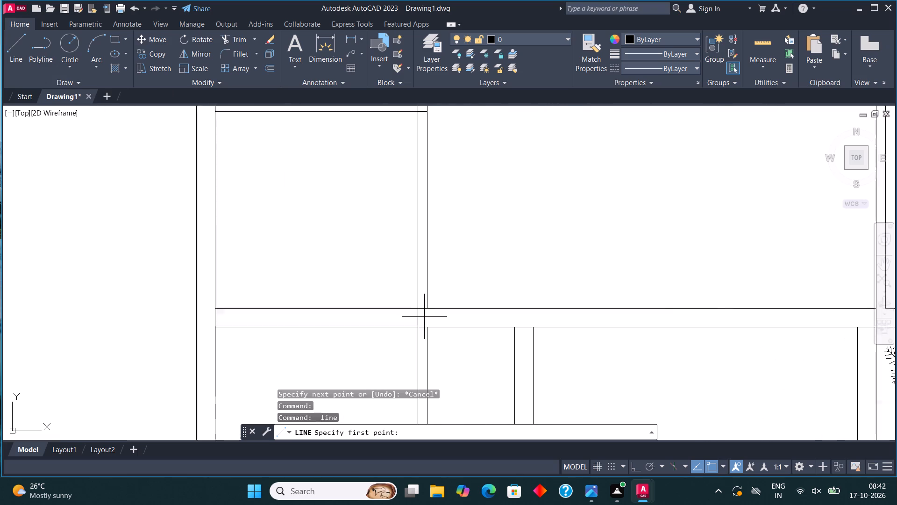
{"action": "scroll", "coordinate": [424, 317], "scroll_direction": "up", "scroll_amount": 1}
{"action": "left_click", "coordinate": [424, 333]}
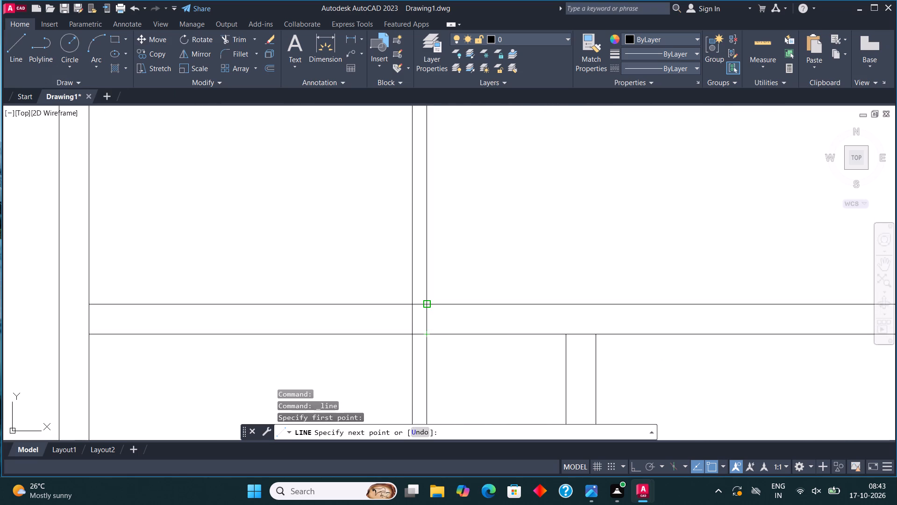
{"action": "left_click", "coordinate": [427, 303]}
Trim away the vertical partition lines beside the upper-left small rooms and their stubs inside the main horizontal wall.
{"action": "left_click", "coordinate": [237, 39]}
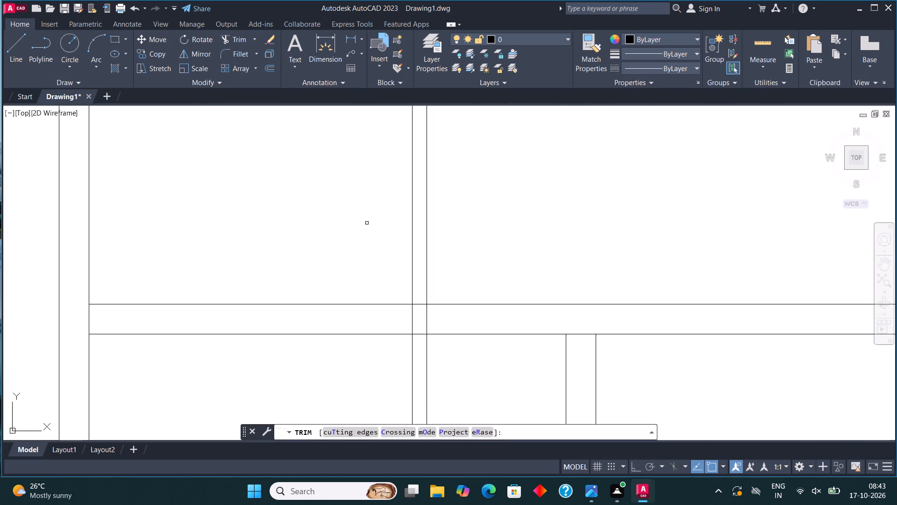
{"action": "left_click", "coordinate": [367, 223]}
{"action": "left_click", "coordinate": [499, 246]}
{"action": "scroll", "coordinate": [501, 270], "scroll_direction": "down", "scroll_amount": 2}
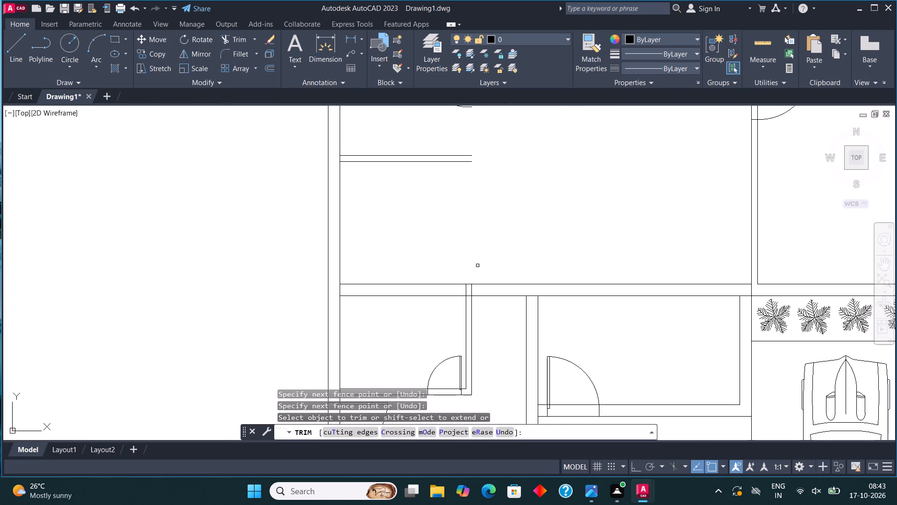
{"action": "scroll", "coordinate": [462, 293], "scroll_direction": "up", "scroll_amount": 2}
{"action": "left_click", "coordinate": [458, 290]}
{"action": "left_click", "coordinate": [529, 290]}
{"action": "scroll", "coordinate": [481, 340], "scroll_direction": "down", "scroll_amount": 3}
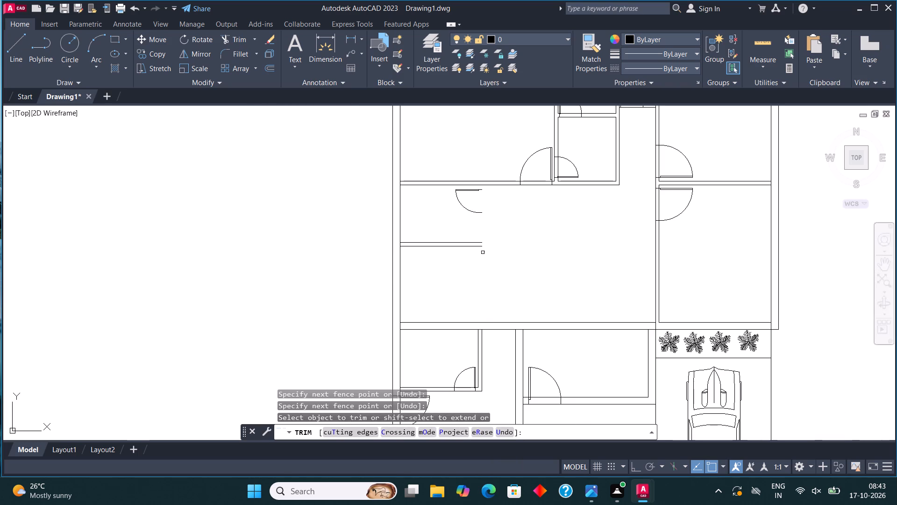
{"action": "key", "text": "Escape"}
Close the open right-hand end of the small rooms' divider wall with a short vertical line.
{"action": "left_click", "coordinate": [17, 50]}
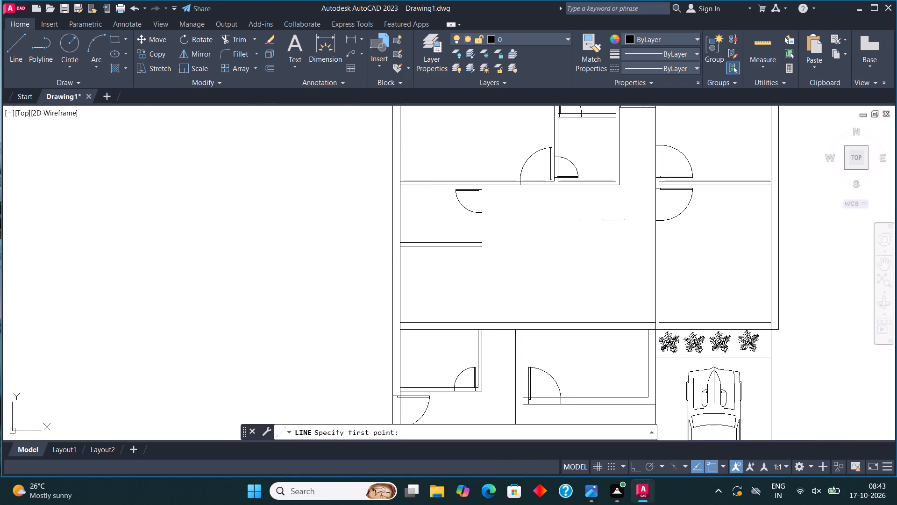
{"action": "scroll", "coordinate": [475, 232], "scroll_direction": "up", "scroll_amount": 3}
{"action": "left_click", "coordinate": [500, 271]}
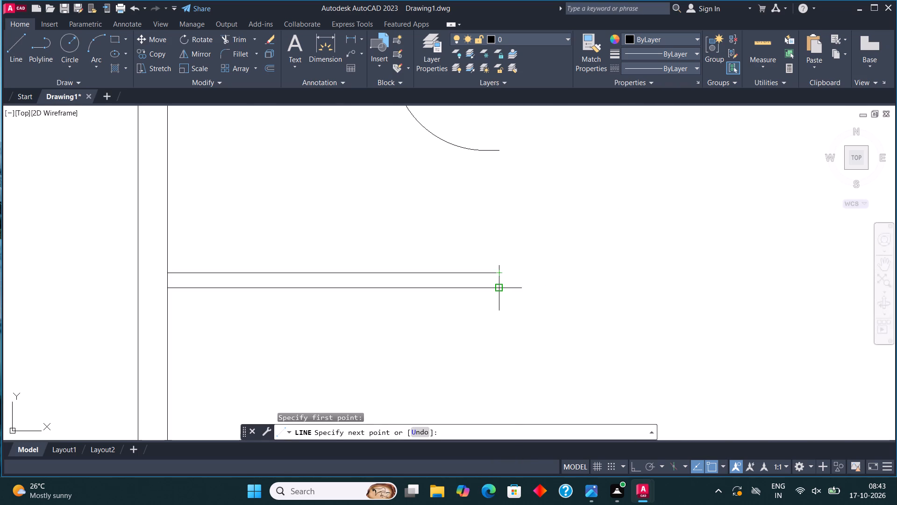
{"action": "left_click", "coordinate": [500, 292]}
{"action": "key", "text": "Escape"}
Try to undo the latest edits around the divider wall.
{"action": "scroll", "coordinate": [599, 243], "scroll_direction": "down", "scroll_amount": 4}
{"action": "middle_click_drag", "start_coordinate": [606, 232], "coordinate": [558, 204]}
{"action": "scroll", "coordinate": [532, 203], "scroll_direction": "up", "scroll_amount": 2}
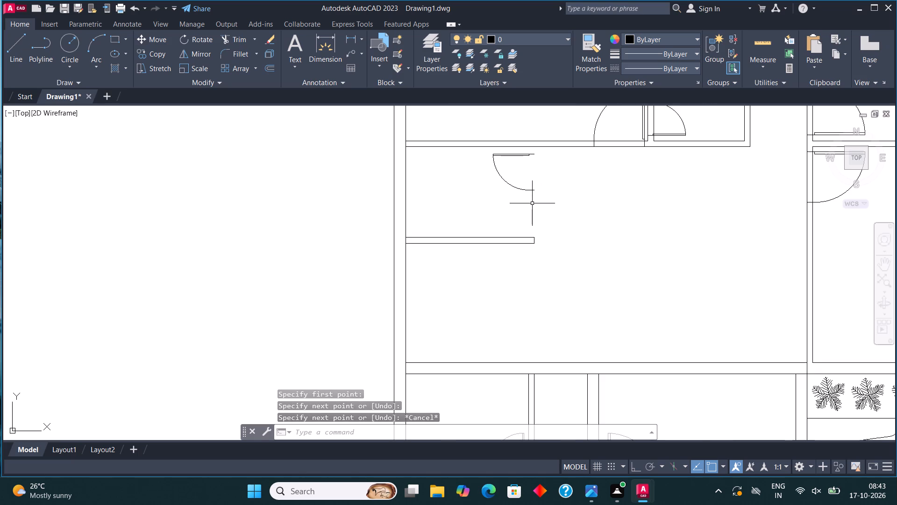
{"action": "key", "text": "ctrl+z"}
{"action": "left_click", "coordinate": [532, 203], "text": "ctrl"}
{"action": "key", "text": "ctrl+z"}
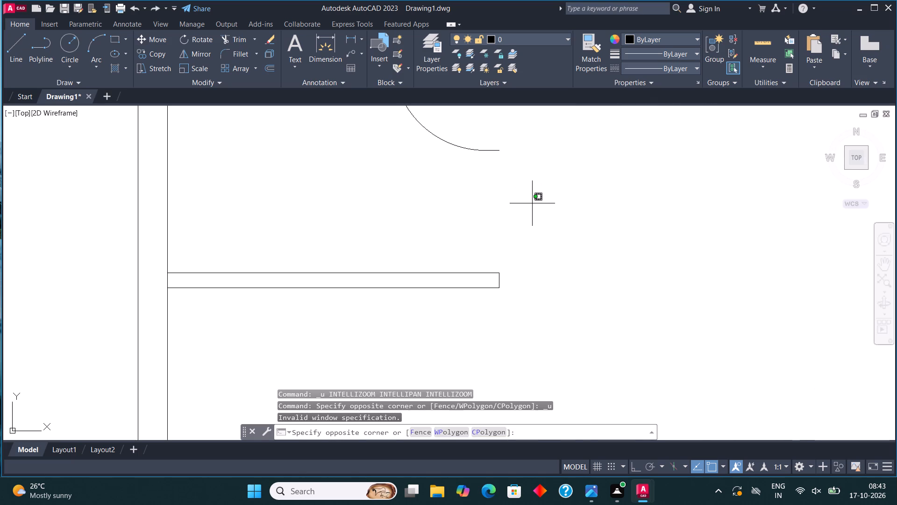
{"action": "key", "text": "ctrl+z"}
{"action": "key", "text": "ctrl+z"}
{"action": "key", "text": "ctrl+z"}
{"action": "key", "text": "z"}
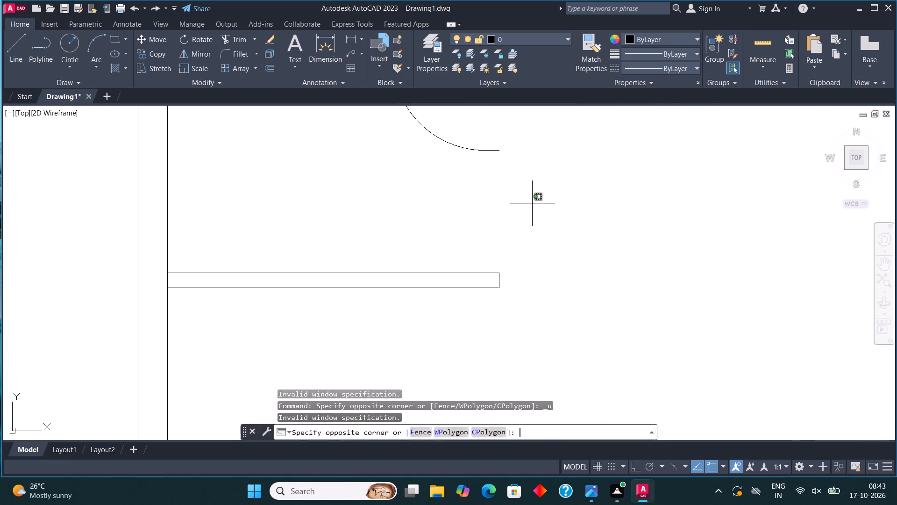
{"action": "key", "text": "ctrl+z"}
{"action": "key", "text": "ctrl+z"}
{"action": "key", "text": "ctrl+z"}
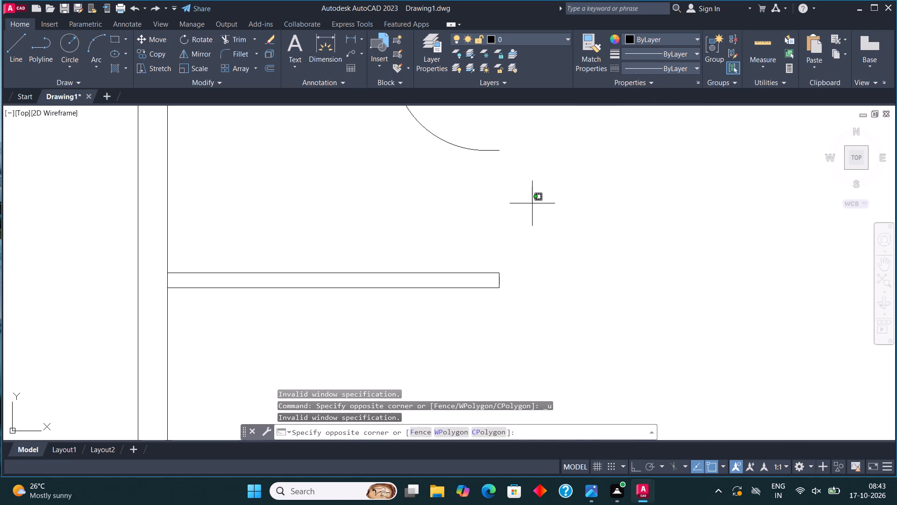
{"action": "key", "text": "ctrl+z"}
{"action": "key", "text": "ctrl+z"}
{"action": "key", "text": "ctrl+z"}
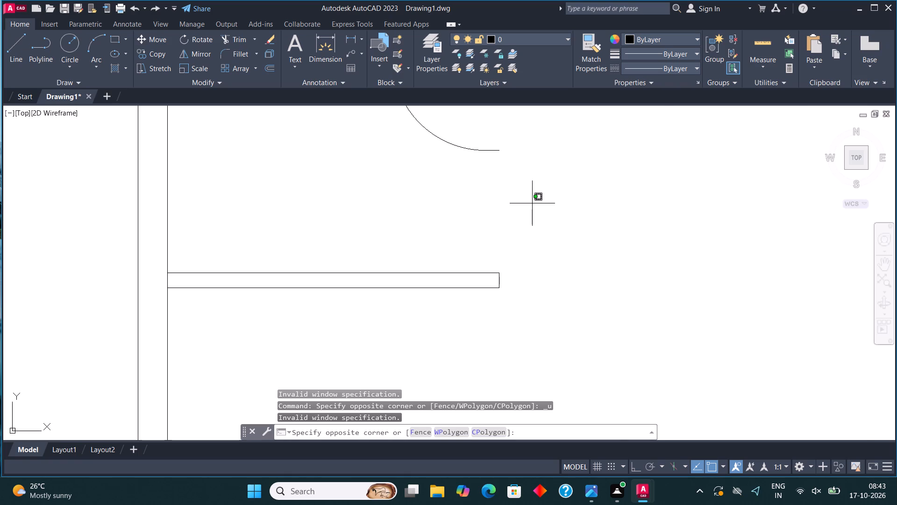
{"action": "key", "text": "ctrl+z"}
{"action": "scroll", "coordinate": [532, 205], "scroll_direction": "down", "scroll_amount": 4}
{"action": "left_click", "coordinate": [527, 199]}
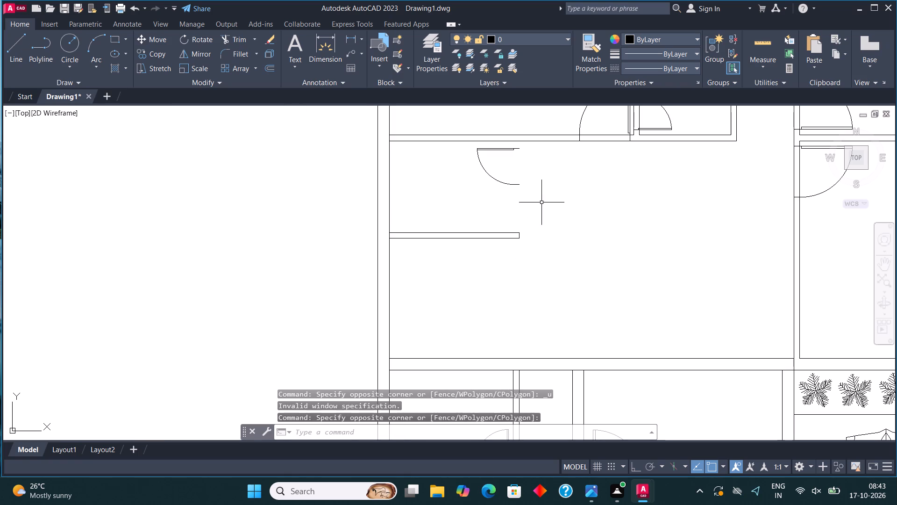
Draw a line from the outer left wall 6' along the divider wall's upper face and straight up to the wall above.
{"action": "left_click", "coordinate": [8, 44]}
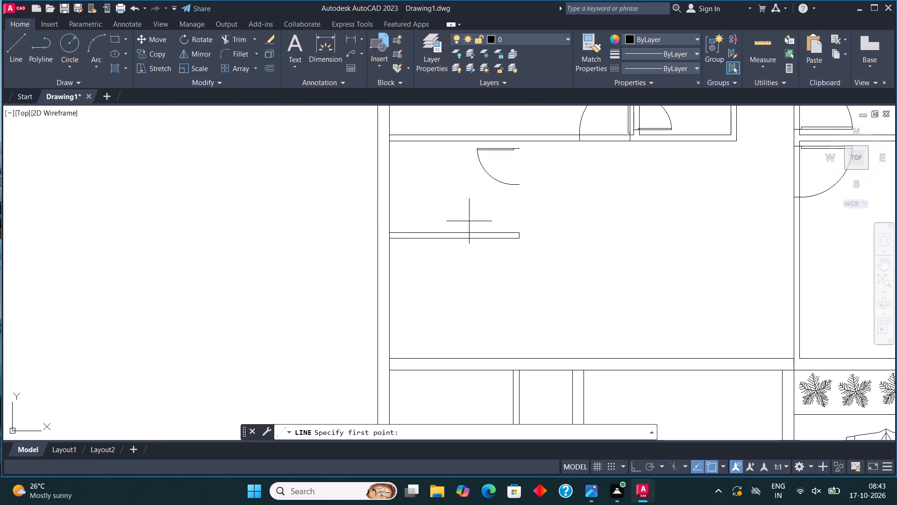
{"action": "left_click", "coordinate": [390, 232]}
{"action": "type", "text": "6'"}
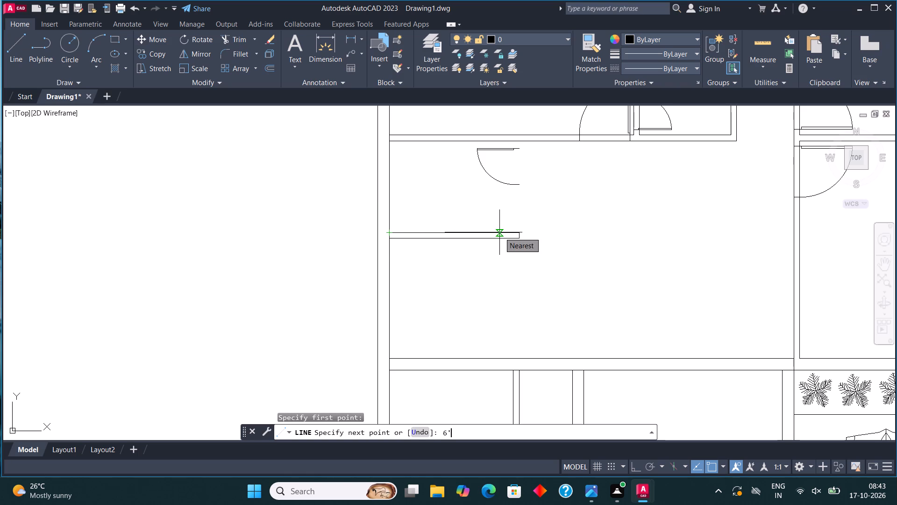
{"action": "key", "text": "Return"}
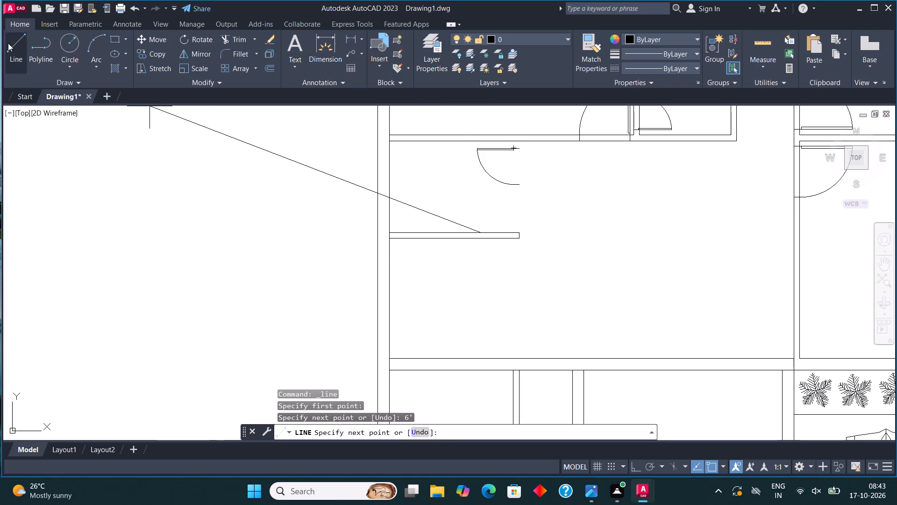
{"action": "left_click", "coordinate": [19, 54]}
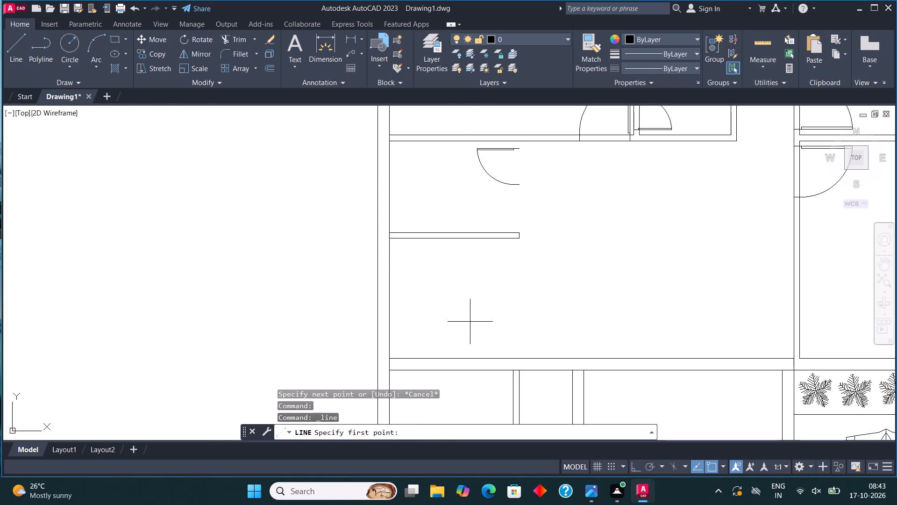
{"action": "left_click", "coordinate": [10, 49]}
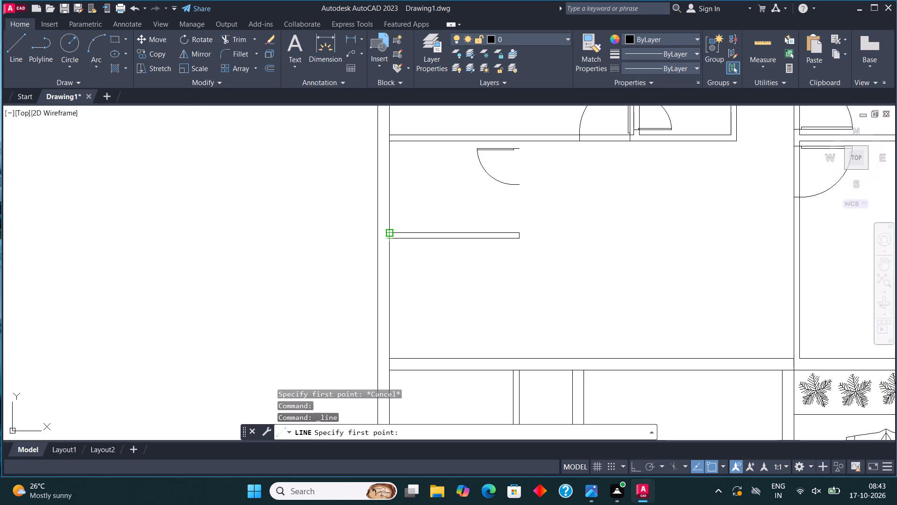
{"action": "left_click", "coordinate": [390, 232]}
{"action": "type", "text": "6'"}
{"action": "key", "text": "Return"}
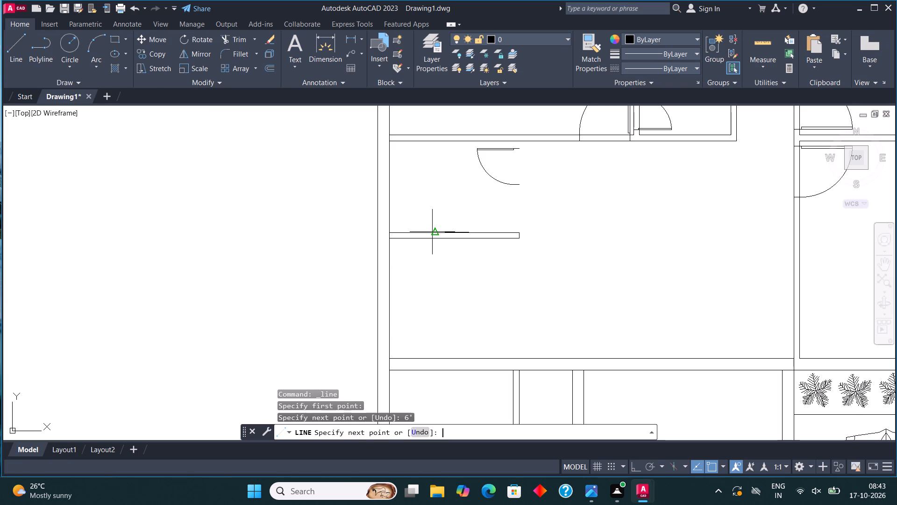
{"action": "left_click", "coordinate": [482, 140]}
{"action": "key", "text": "Escape"}
Delete the door left standing above the divider wall.
{"action": "left_click", "coordinate": [500, 181]}
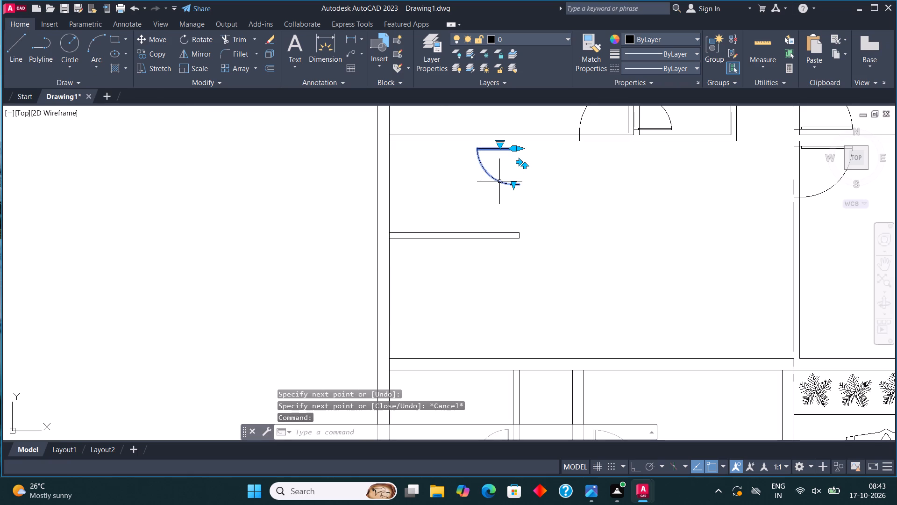
{"action": "key", "text": "Delete"}
Offset the new vertical line 4.5" to the right to form the small room's partition wall.
{"action": "left_click_drag", "start_coordinate": [499, 199], "coordinate": [495, 197]}
{"action": "left_click", "coordinate": [468, 188]}
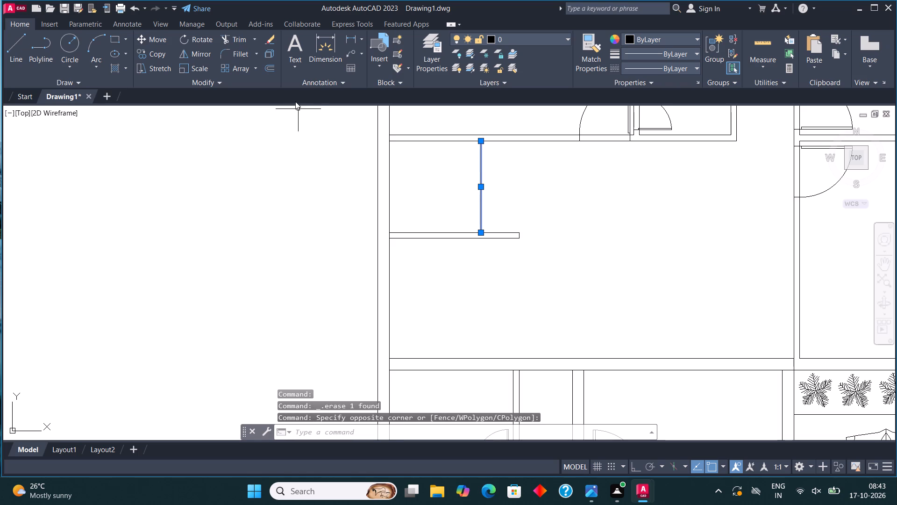
{"action": "left_click", "coordinate": [265, 68]}
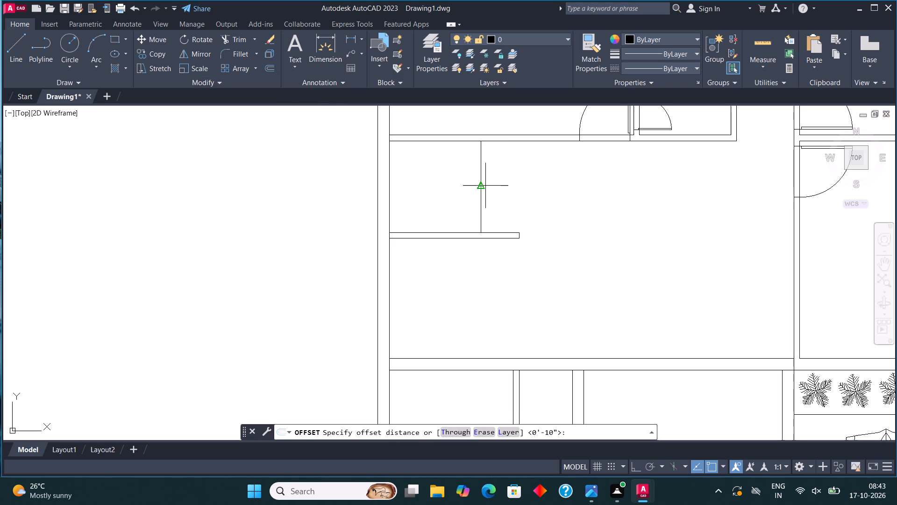
{"action": "left_click", "coordinate": [482, 188]}
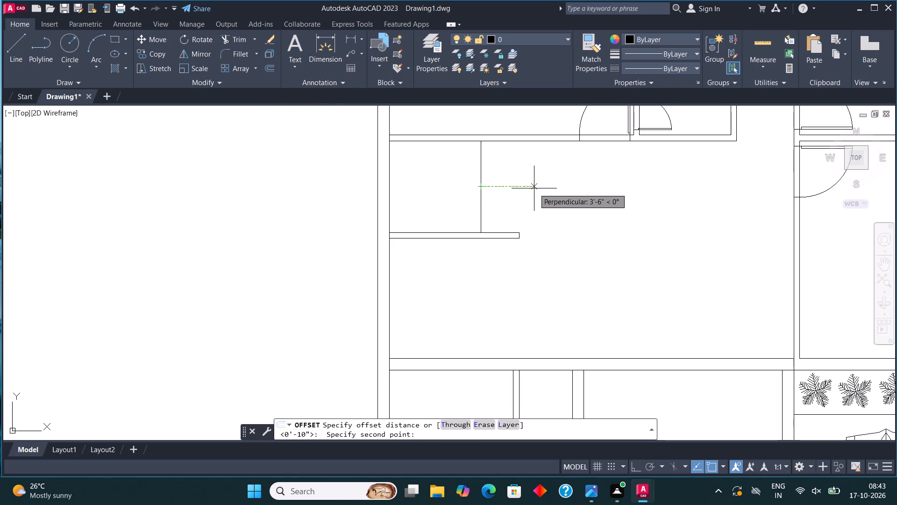
{"action": "type", "text": "4.5\""}
{"action": "key", "text": "Return"}
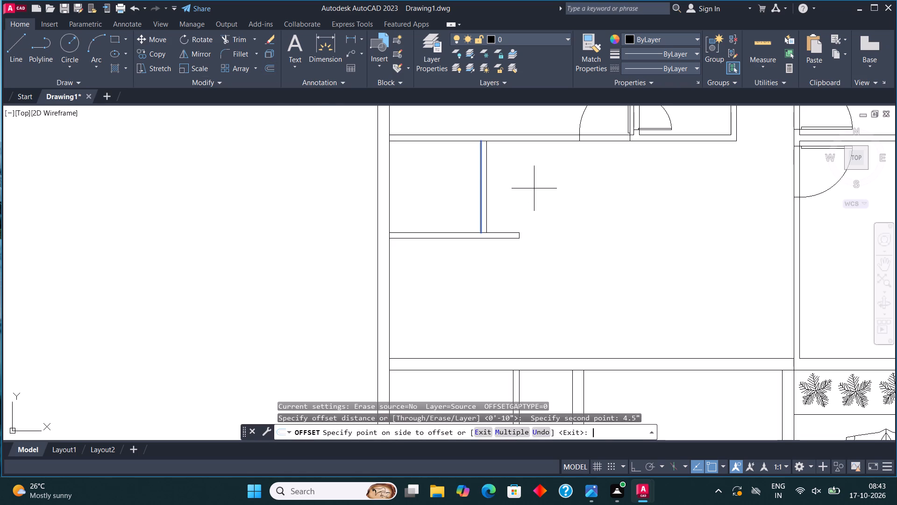
{"action": "left_click", "coordinate": [544, 191]}
{"action": "key", "text": "Escape"}
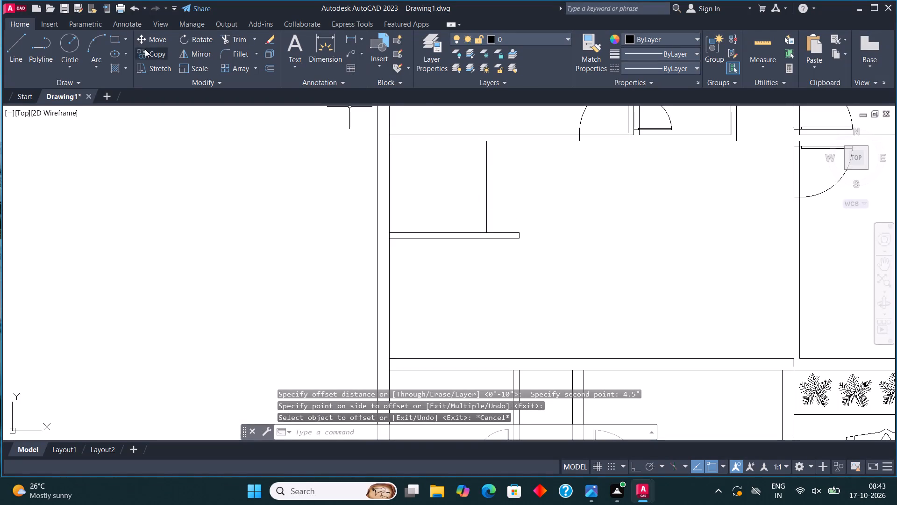
Fillet the divider wall's lower face with the small room's outer partition line and trim the leftover stub beyond the corner.
{"action": "left_click", "coordinate": [244, 52]}
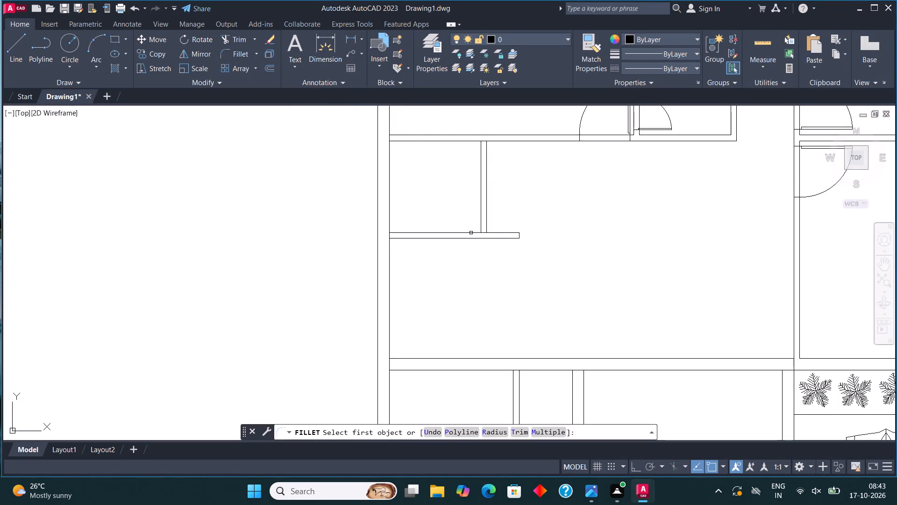
{"action": "left_click", "coordinate": [476, 239]}
{"action": "left_click", "coordinate": [486, 219]}
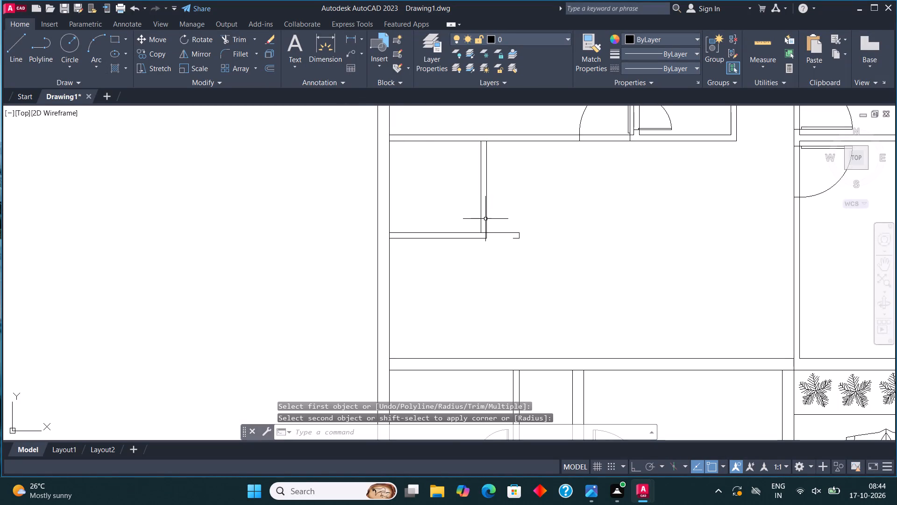
{"action": "left_click", "coordinate": [240, 37]}
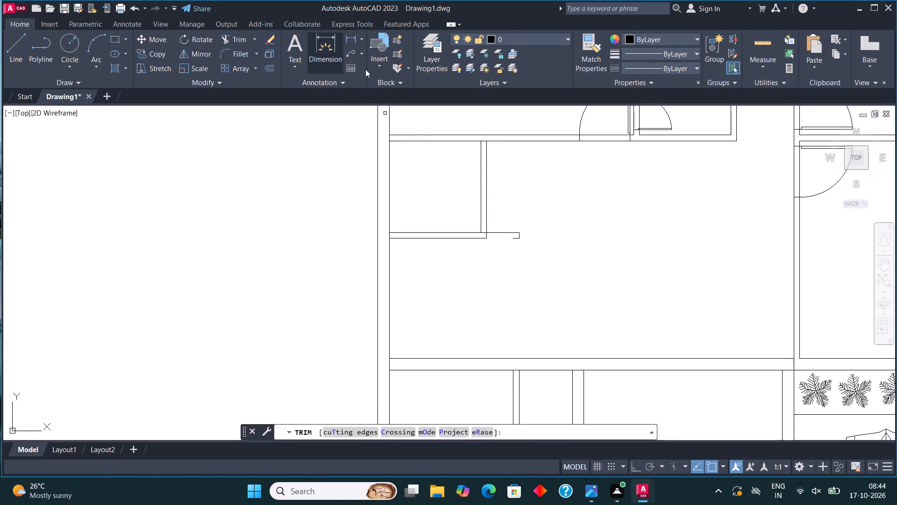
{"action": "left_click", "coordinate": [517, 237]}
{"action": "left_click", "coordinate": [521, 238]}
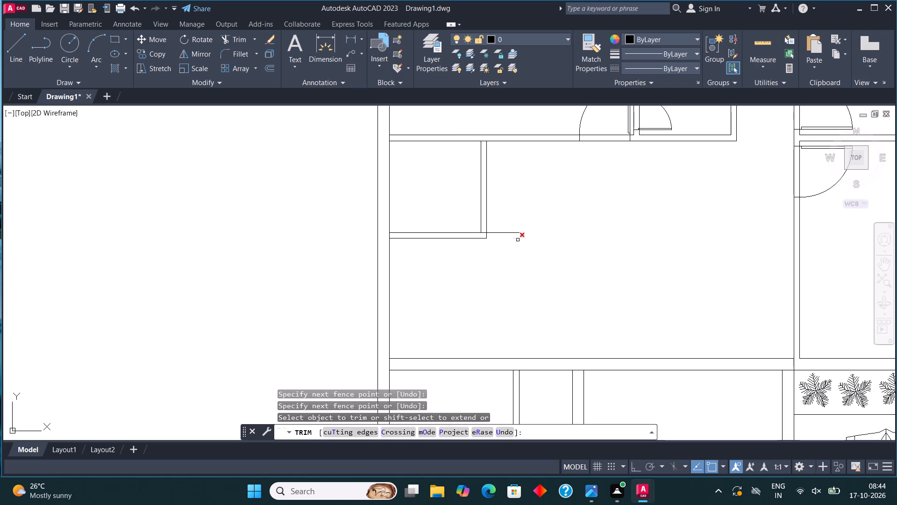
{"action": "left_click", "coordinate": [518, 240]}
{"action": "scroll", "coordinate": [476, 197], "scroll_direction": "down", "scroll_amount": 3}
{"action": "key", "text": "Escape"}
In the lower-left small room, draw a line from the outer wall 6' along the bottom wall's upper face and straight up to the wall above.
{"action": "scroll", "coordinate": [485, 281], "scroll_direction": "up", "scroll_amount": 1}
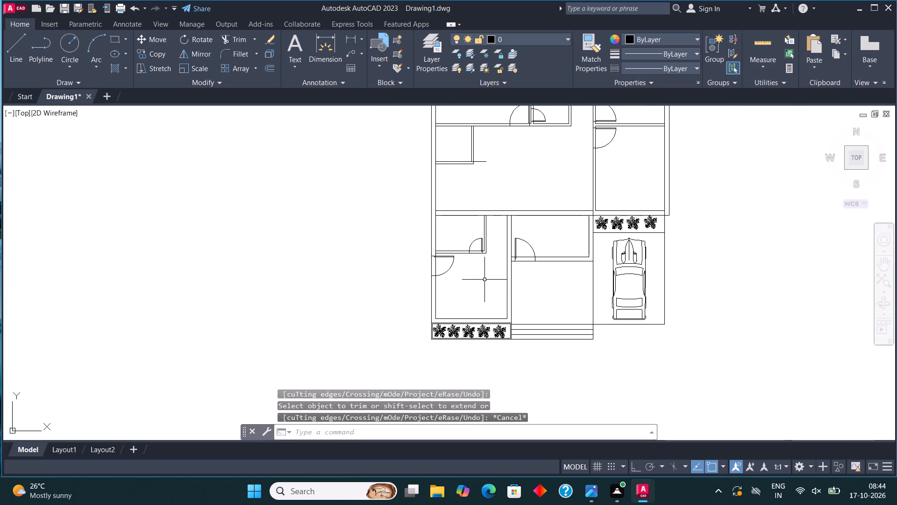
{"action": "middle_click_drag", "start_coordinate": [386, 226], "coordinate": [424, 224]}
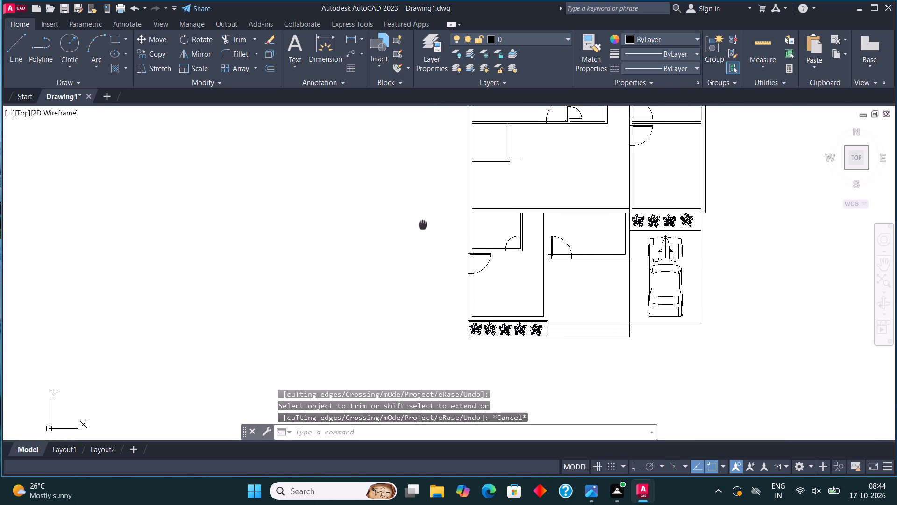
{"action": "middle_click_drag", "start_coordinate": [424, 224], "coordinate": [433, 226]}
{"action": "scroll", "coordinate": [526, 232], "scroll_direction": "up", "scroll_amount": 2}
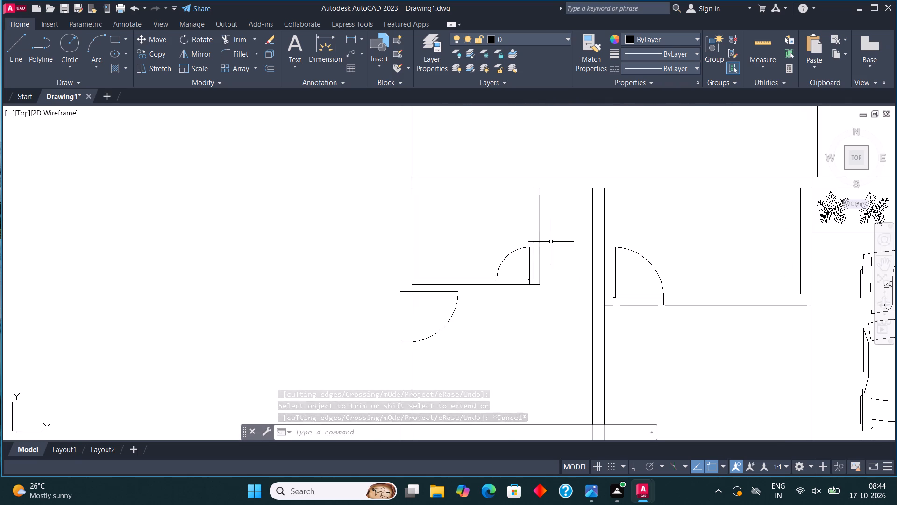
{"action": "left_click", "coordinate": [559, 242]}
{"action": "key", "text": "Escape"}
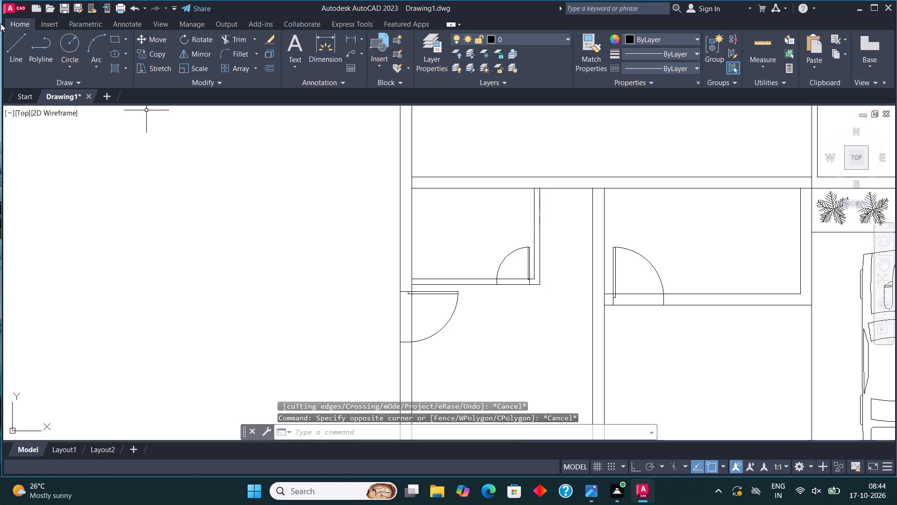
{"action": "left_click", "coordinate": [17, 45]}
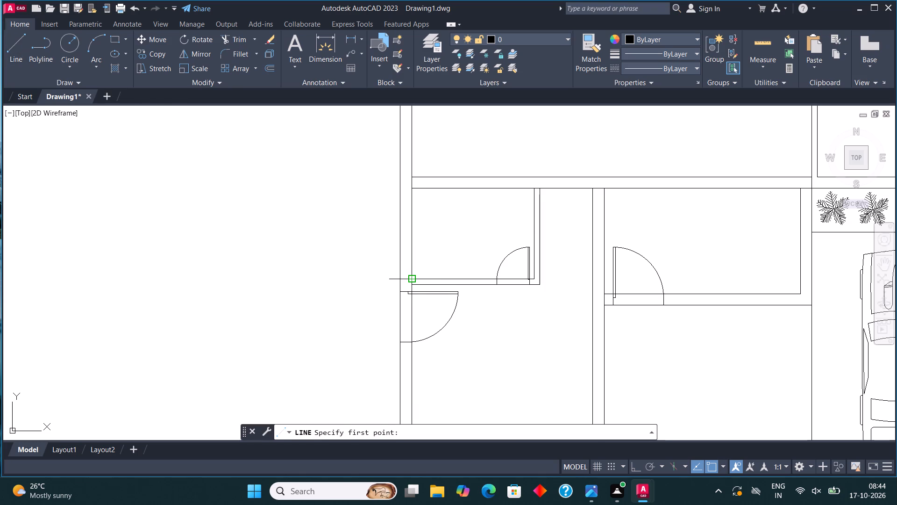
{"action": "left_click", "coordinate": [413, 278]}
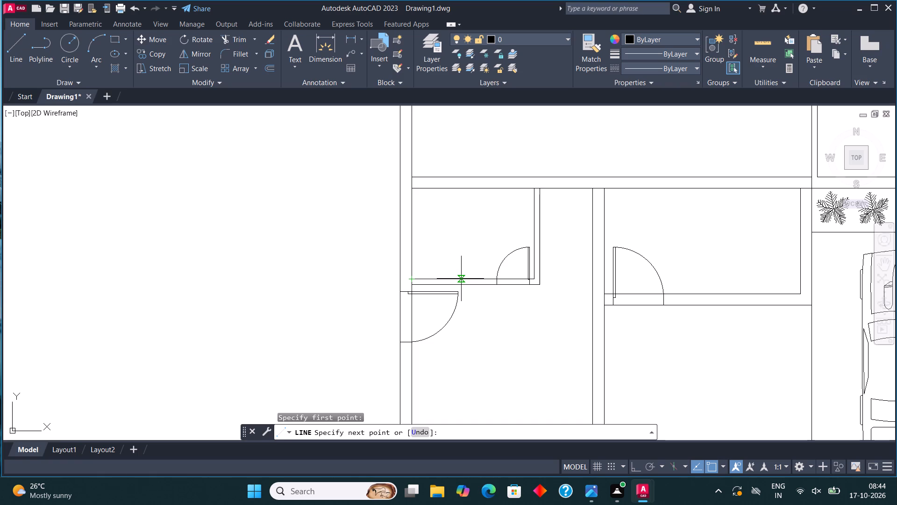
{"action": "type", "text": "6'"}
{"action": "key", "text": "Return"}
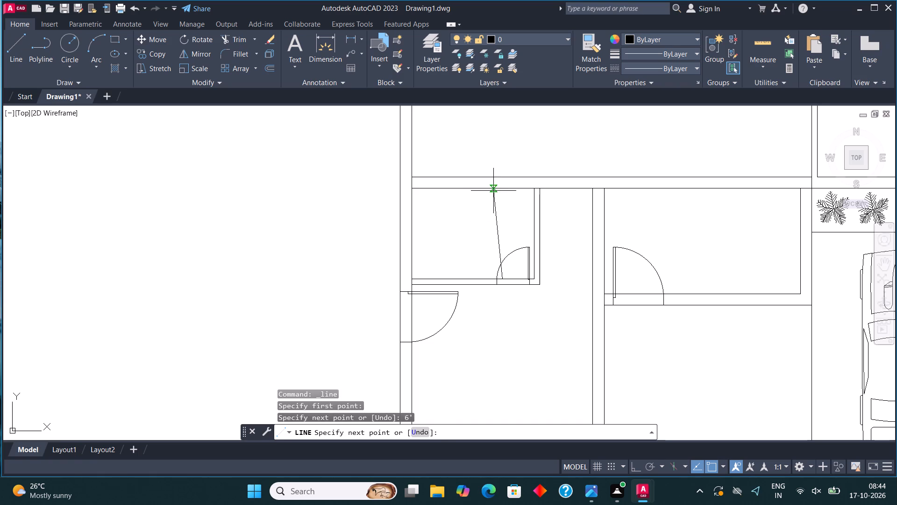
{"action": "left_click", "coordinate": [502, 190]}
{"action": "key", "text": "Escape"}
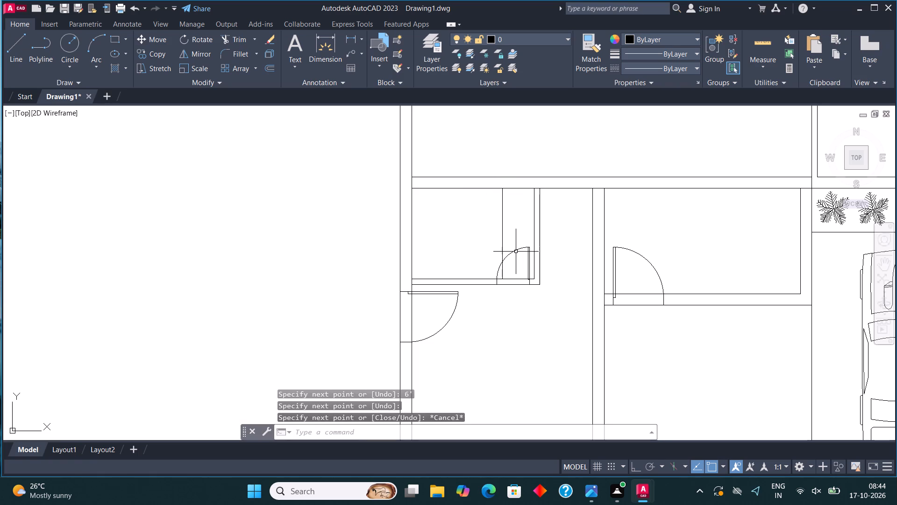
Delete the door inside the lower-left small room.
{"action": "left_click", "coordinate": [516, 252]}
{"action": "key", "text": "Delete"}
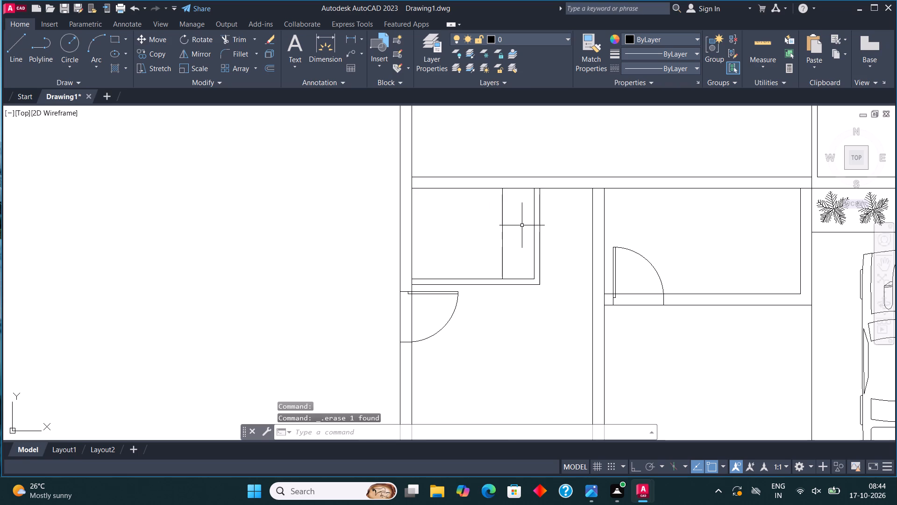
Offset the new vertical line 4.5" to the right to form the lower small room's new partition wall.
{"action": "left_click", "coordinate": [509, 219]}
{"action": "left_click", "coordinate": [495, 210]}
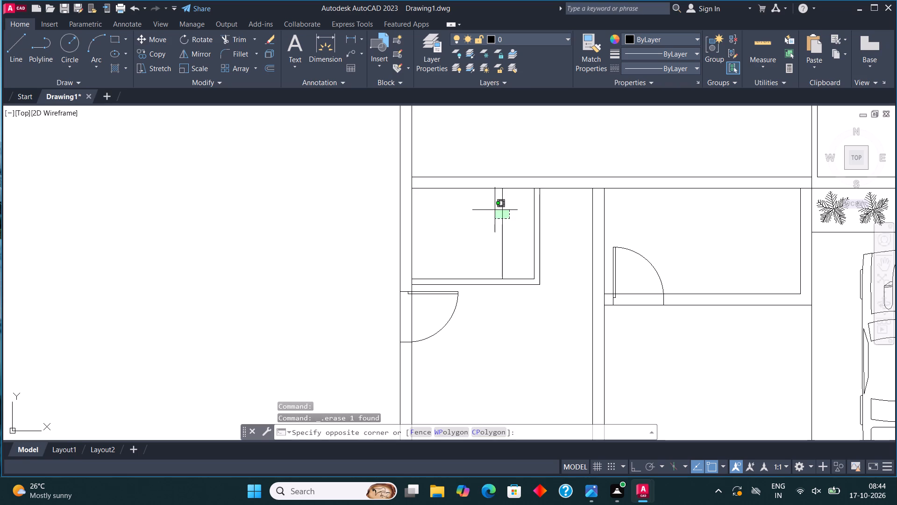
{"action": "left_click", "coordinate": [273, 62]}
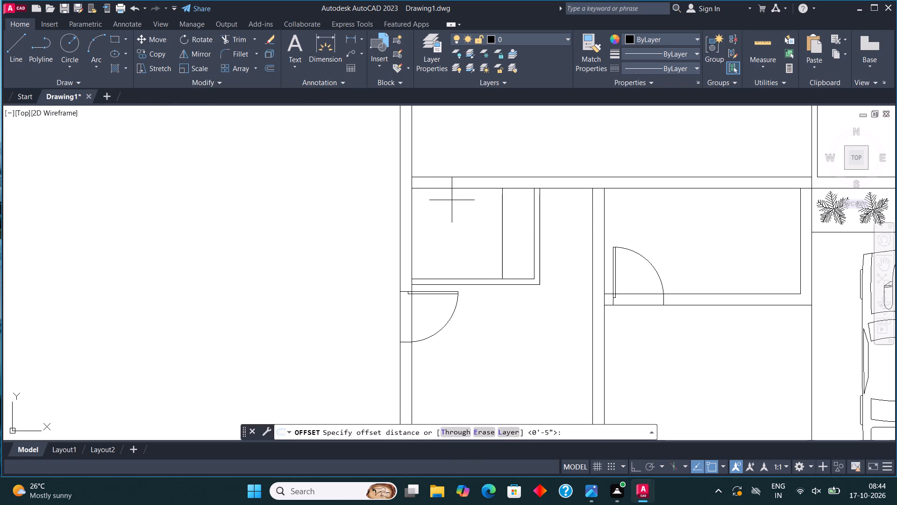
{"action": "left_click", "coordinate": [500, 233]}
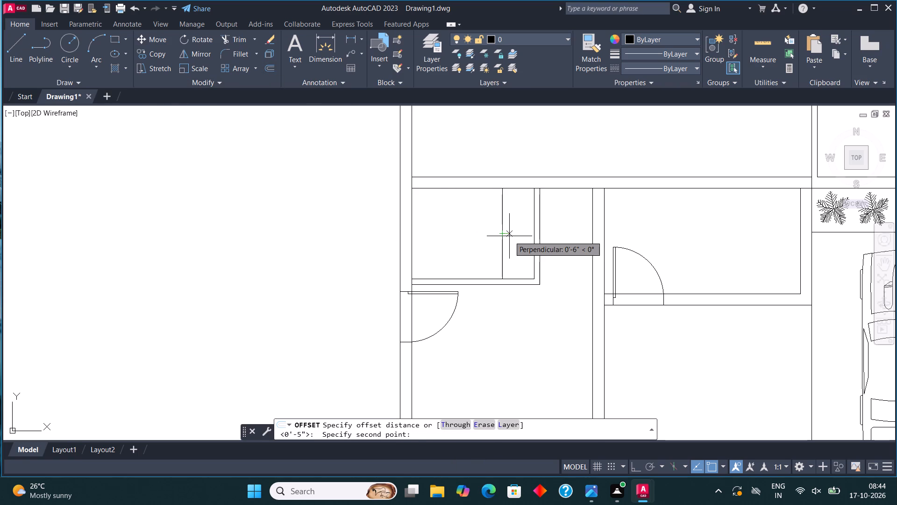
{"action": "type", "text": "4.5\""}
{"action": "key", "text": "Return"}
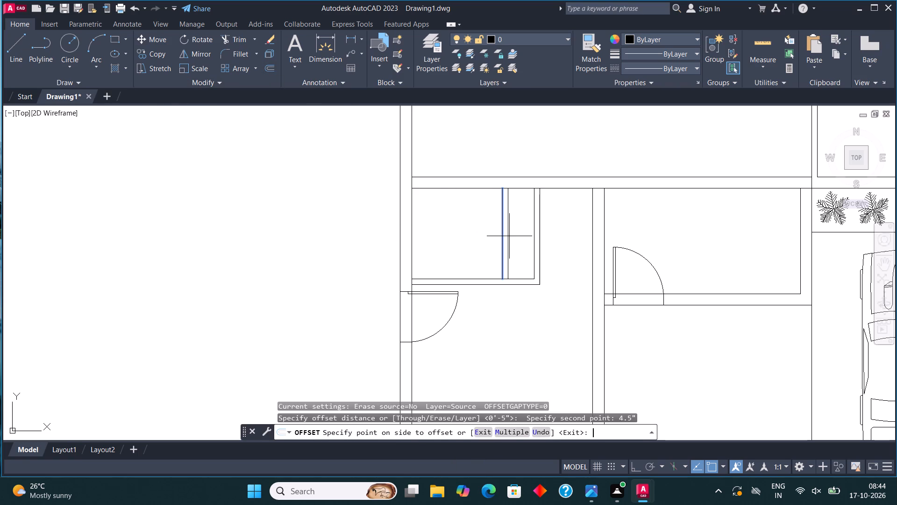
{"action": "left_click", "coordinate": [527, 244]}
{"action": "key", "text": "Escape"}
Trim away both lines of the old partition and the bottom wall's upper face beyond the new partition.
{"action": "left_click", "coordinate": [231, 33]}
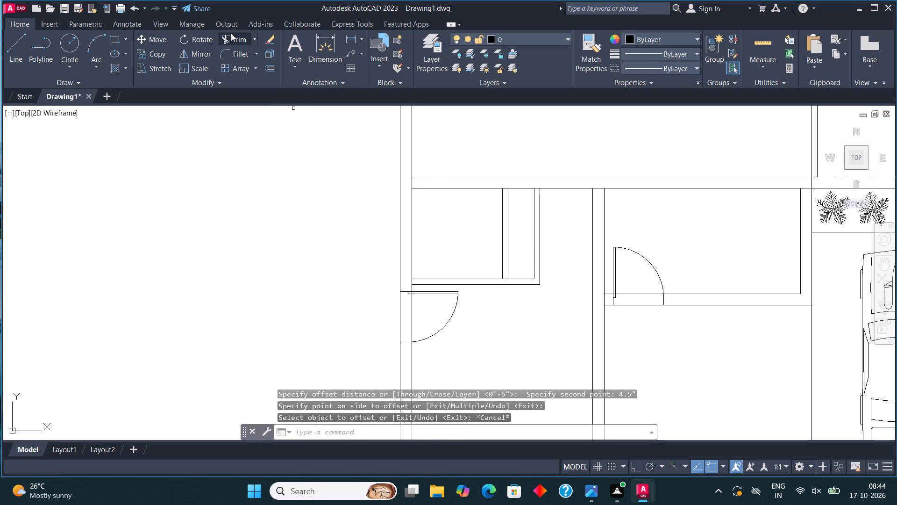
{"action": "left_click", "coordinate": [517, 232]}
{"action": "left_click", "coordinate": [562, 234]}
{"action": "left_click", "coordinate": [527, 277]}
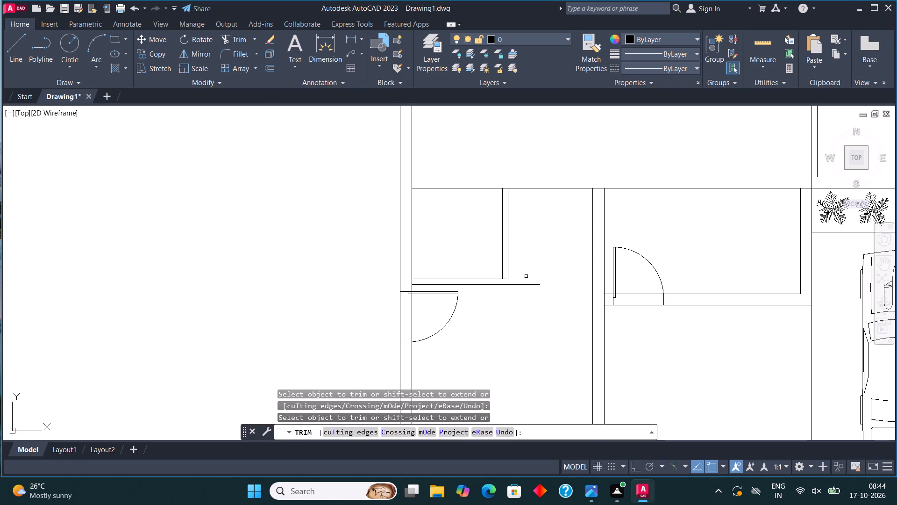
{"action": "key", "text": "Escape"}
Fillet the bottom wall's lower face with the new partition's outer line and trim the segment crossing inside the corner.
{"action": "left_click", "coordinate": [244, 53]}
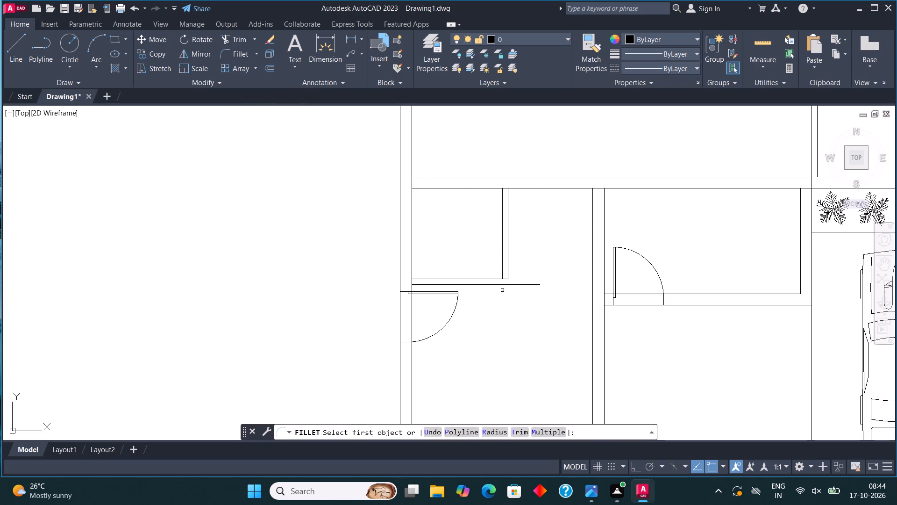
{"action": "left_click", "coordinate": [499, 285]}
{"action": "left_click", "coordinate": [507, 255]}
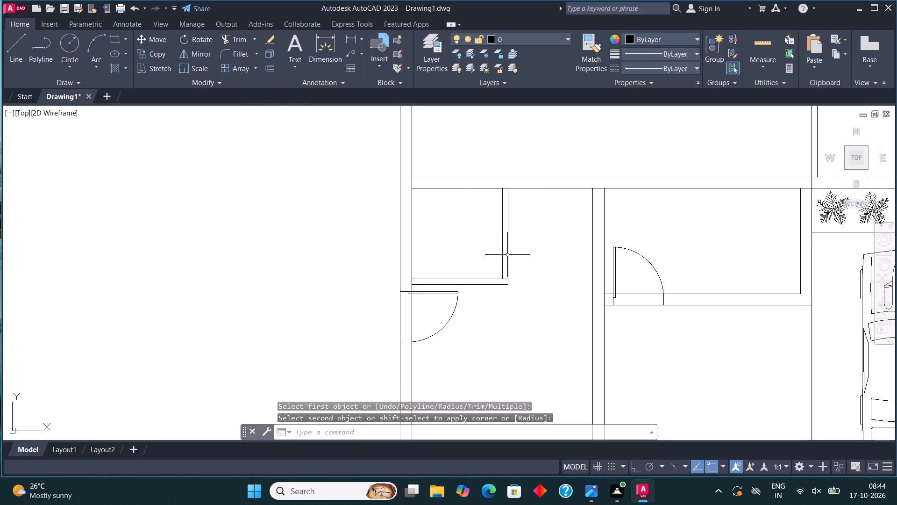
{"action": "left_click", "coordinate": [242, 35]}
{"action": "scroll", "coordinate": [521, 283], "scroll_direction": "up", "scroll_amount": 2}
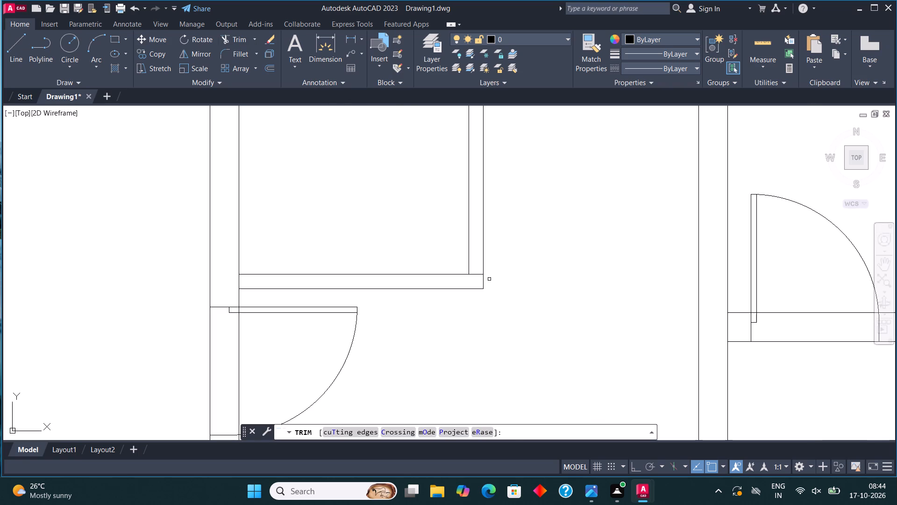
{"action": "left_click", "coordinate": [476, 276]}
{"action": "key", "text": "Escape"}
With Ortho on, draw a line down from the wall beside the upper small room, level with the divider's upper face, and back to its end.
{"action": "scroll", "coordinate": [403, 271], "scroll_direction": "down", "scroll_amount": 3}
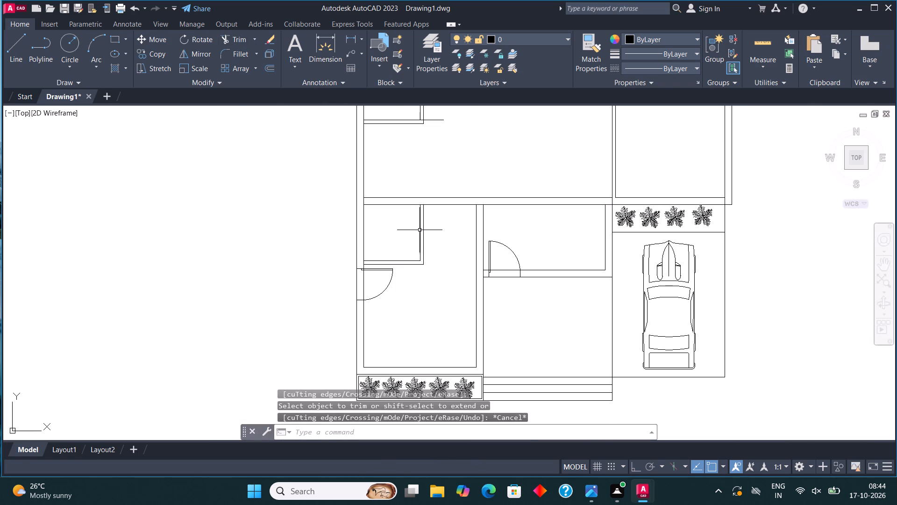
{"action": "scroll", "coordinate": [448, 272], "scroll_direction": "down", "scroll_amount": 3}
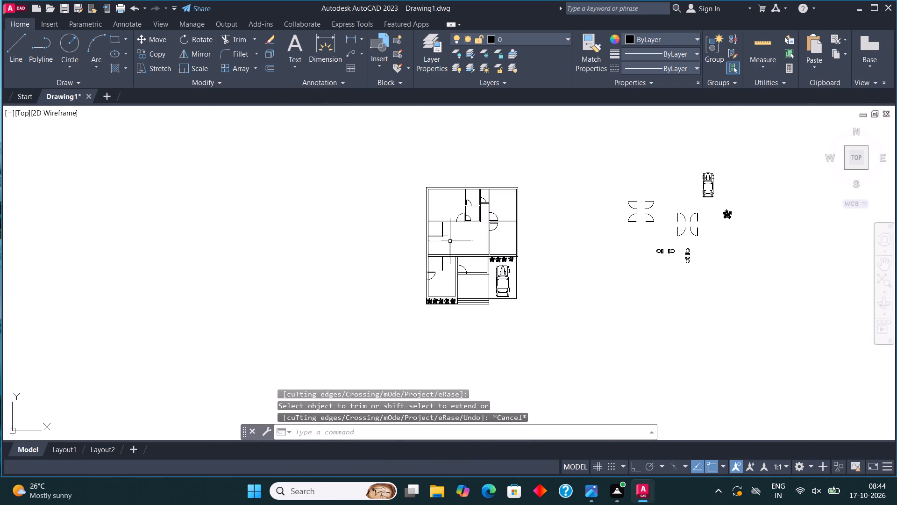
{"action": "scroll", "coordinate": [448, 237], "scroll_direction": "up", "scroll_amount": 4}
{"action": "middle_click_drag", "start_coordinate": [408, 183], "coordinate": [437, 250]}
{"action": "scroll", "coordinate": [437, 250], "scroll_direction": "up", "scroll_amount": 1}
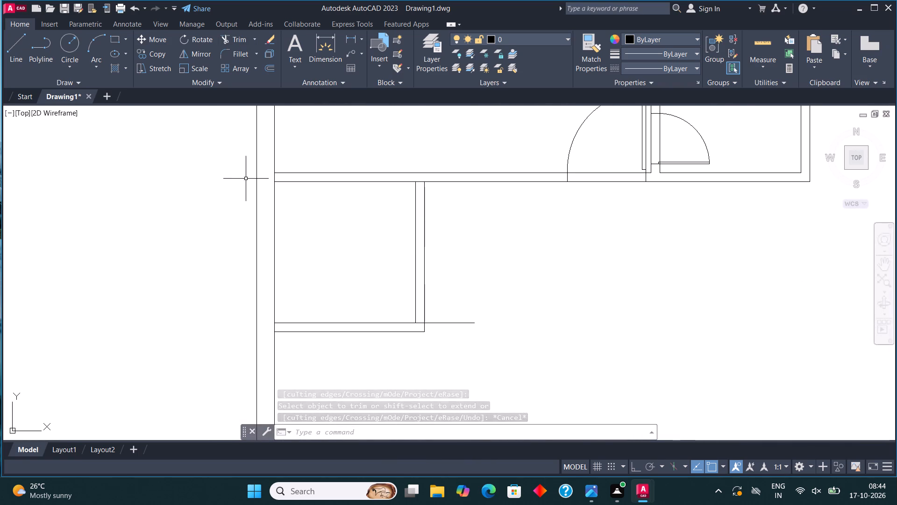
{"action": "left_click", "coordinate": [14, 39]}
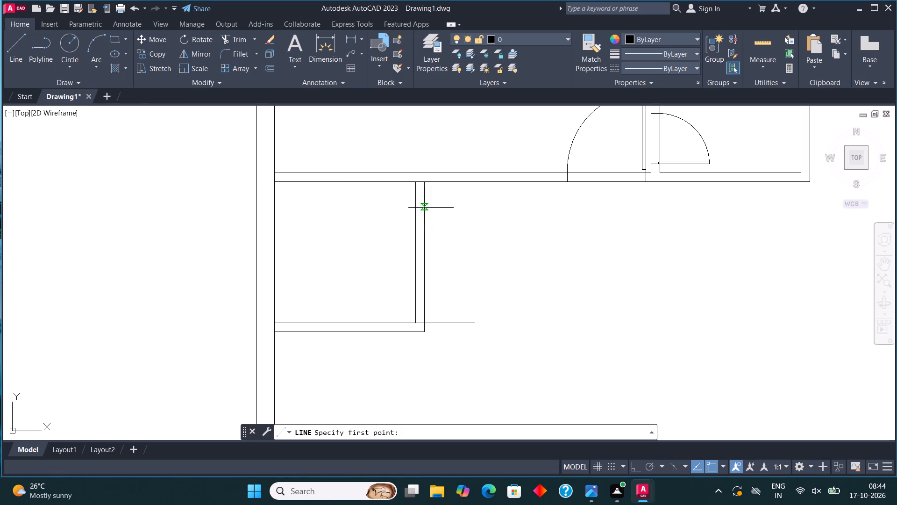
{"action": "left_click", "coordinate": [513, 185]}
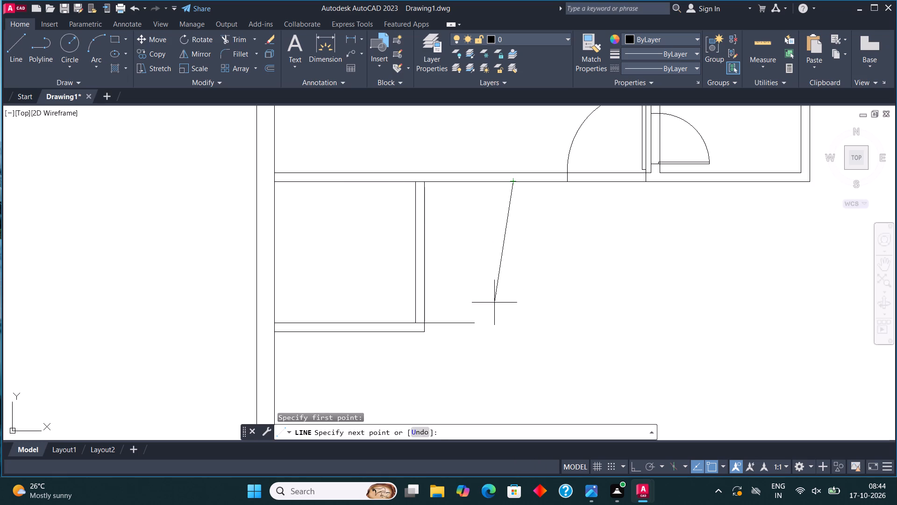
{"action": "key", "text": "F8"}
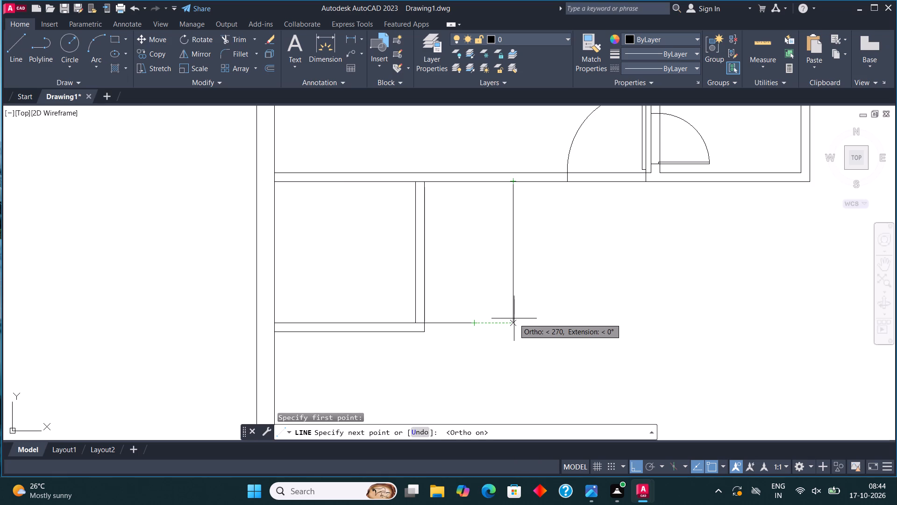
{"action": "left_click", "coordinate": [514, 319]}
{"action": "left_click", "coordinate": [471, 323]}
{"action": "key", "text": "Escape"}
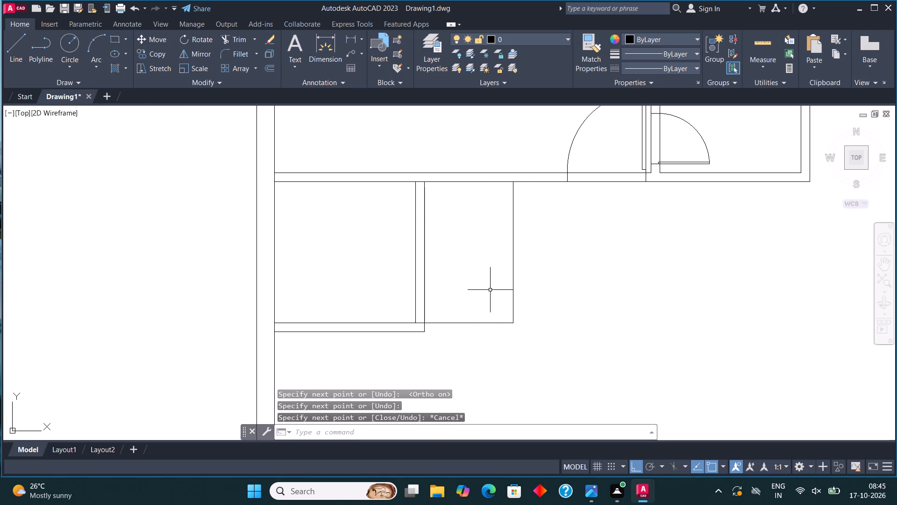
Offset the new vertical line 10" toward the upper small room three times in succession to form stair treads.
{"action": "left_click", "coordinate": [516, 260]}
{"action": "left_click", "coordinate": [507, 255]}
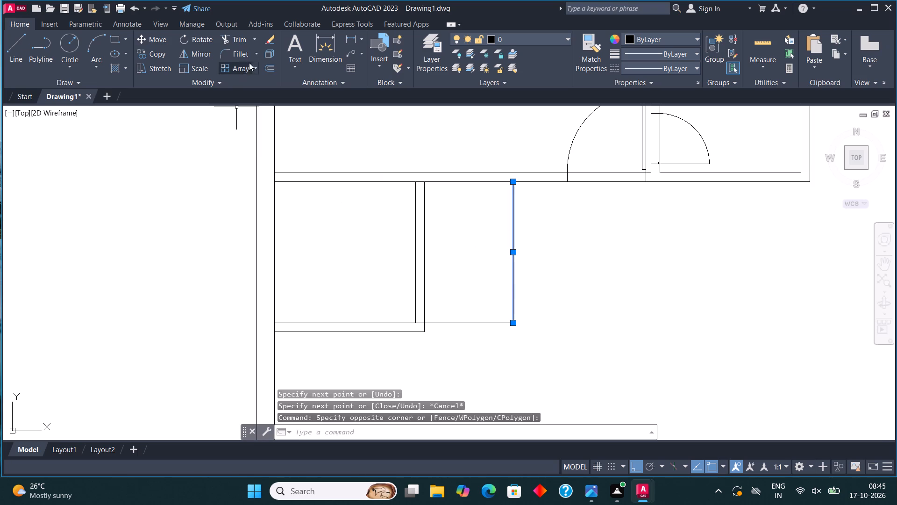
{"action": "left_click", "coordinate": [267, 65]}
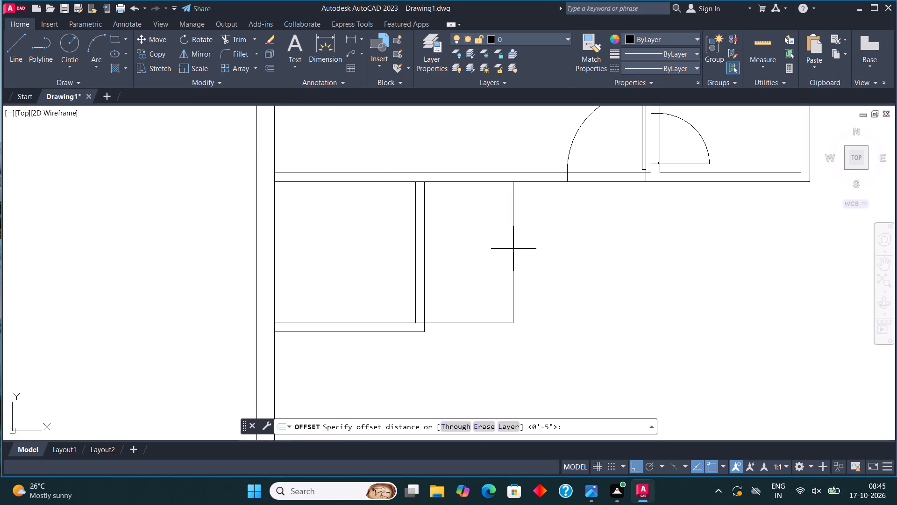
{"action": "left_click", "coordinate": [513, 249]}
{"action": "type", "text": "10\""}
{"action": "key", "text": "Return"}
{"action": "left_click", "coordinate": [460, 252]}
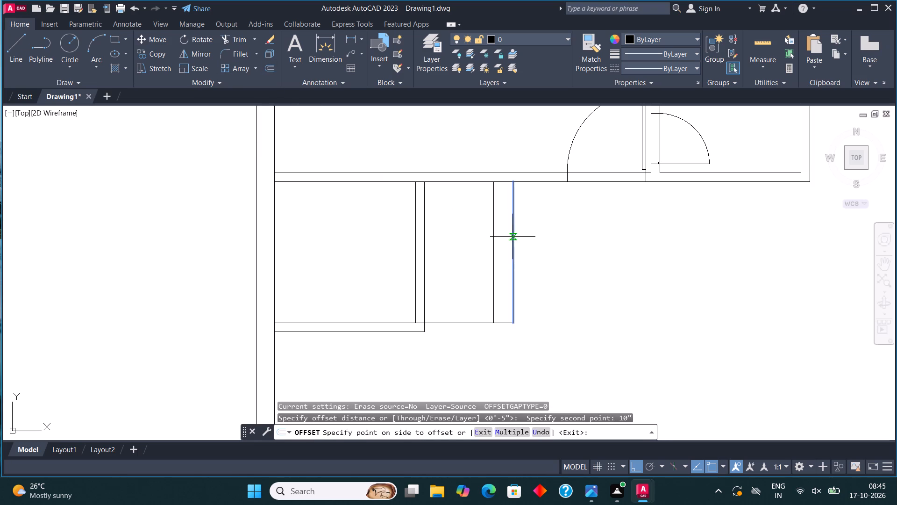
{"action": "left_click", "coordinate": [485, 246]}
{"action": "left_click", "coordinate": [494, 243]}
{"action": "left_click", "coordinate": [482, 233]}
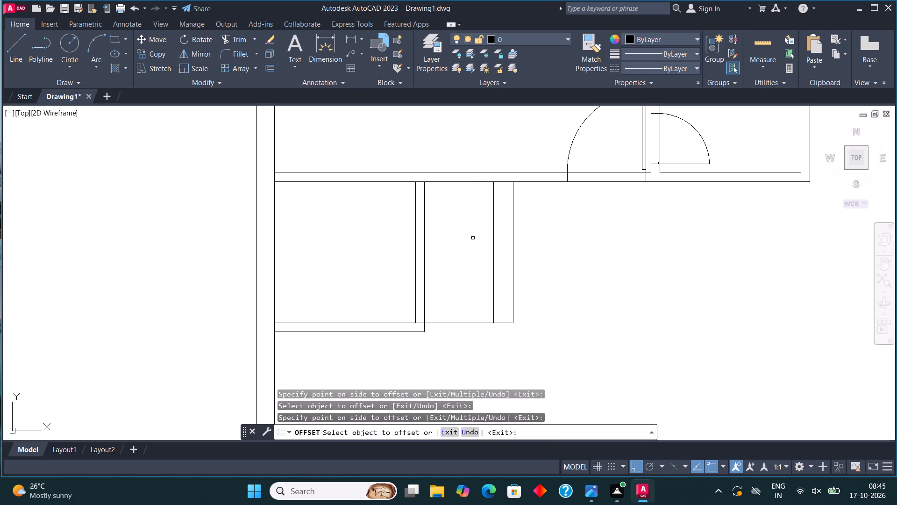
{"action": "left_click", "coordinate": [473, 238]}
{"action": "left_click", "coordinate": [435, 227]}
{"action": "scroll", "coordinate": [454, 224], "scroll_direction": "down", "scroll_amount": 1}
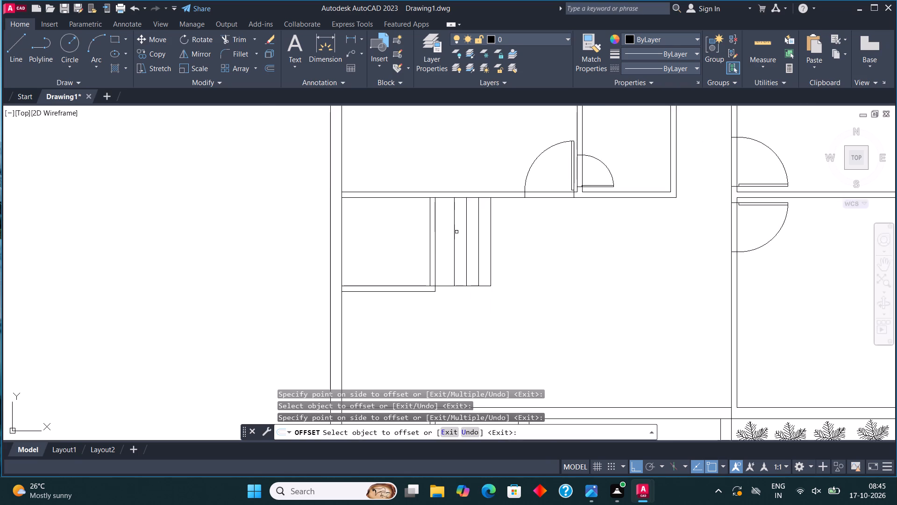
{"action": "scroll", "coordinate": [456, 232], "scroll_direction": "down", "scroll_amount": 1}
{"action": "key", "text": "Escape"}
{"action": "scroll", "coordinate": [412, 205], "scroll_direction": "down", "scroll_amount": 4}
{"action": "scroll", "coordinate": [455, 204], "scroll_direction": "up", "scroll_amount": 4}
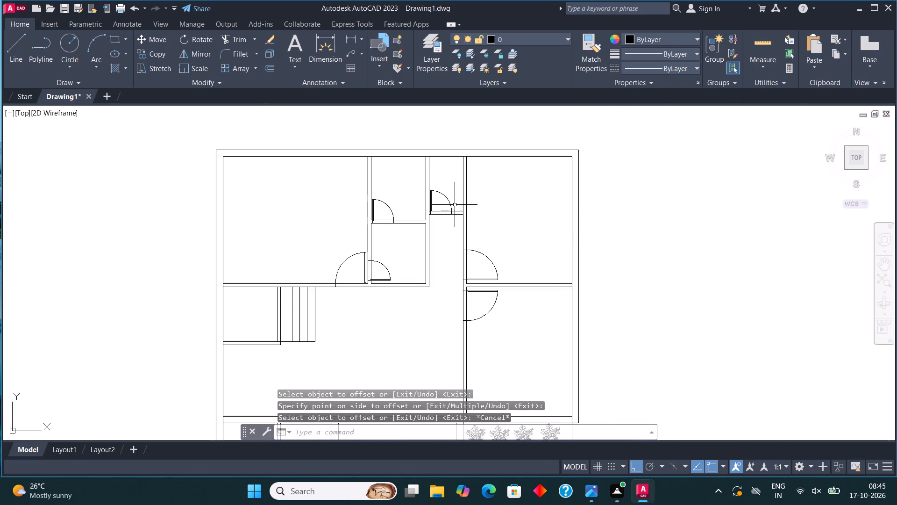
With Ortho off, copy a door block from the loose door set onto the right wall of the small room beside the stairs.
{"action": "scroll", "coordinate": [494, 215], "scroll_direction": "down", "scroll_amount": 2}
{"action": "scroll", "coordinate": [743, 217], "scroll_direction": "up", "scroll_amount": 3}
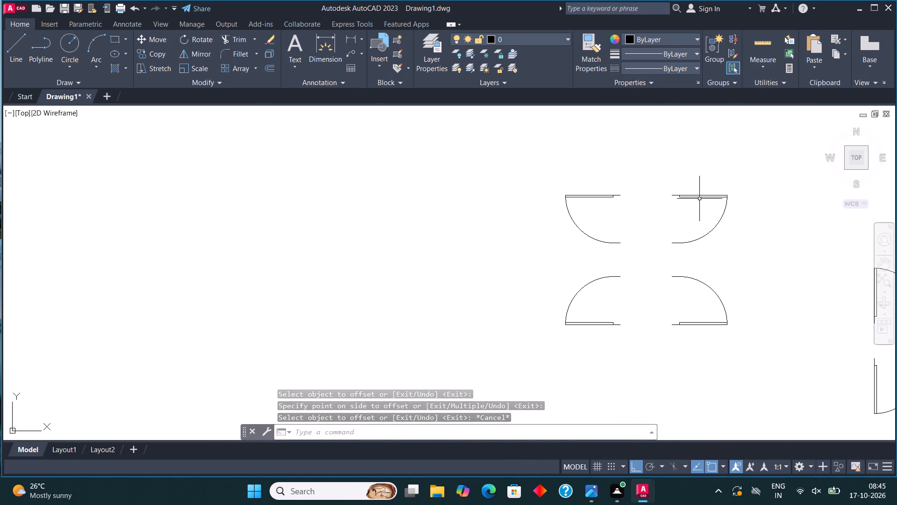
{"action": "left_click", "coordinate": [604, 199]}
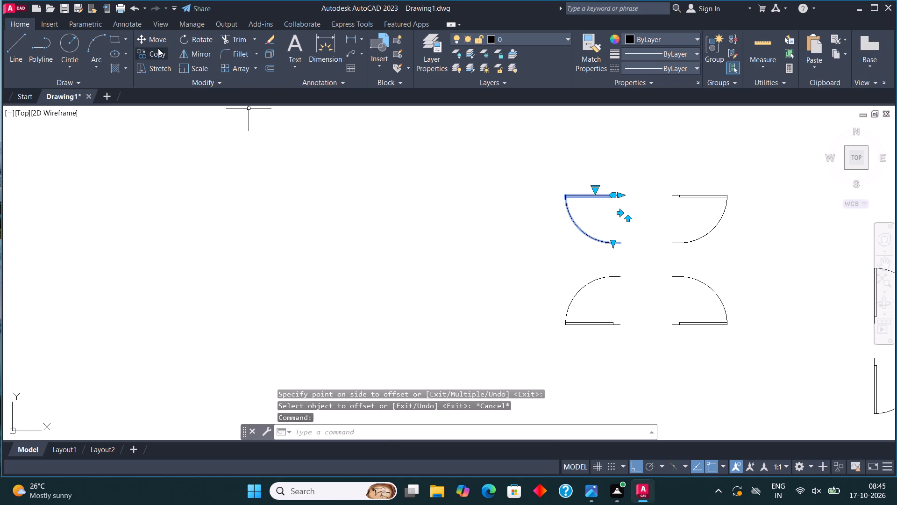
{"action": "left_click", "coordinate": [161, 55]}
{"action": "left_click", "coordinate": [622, 192]}
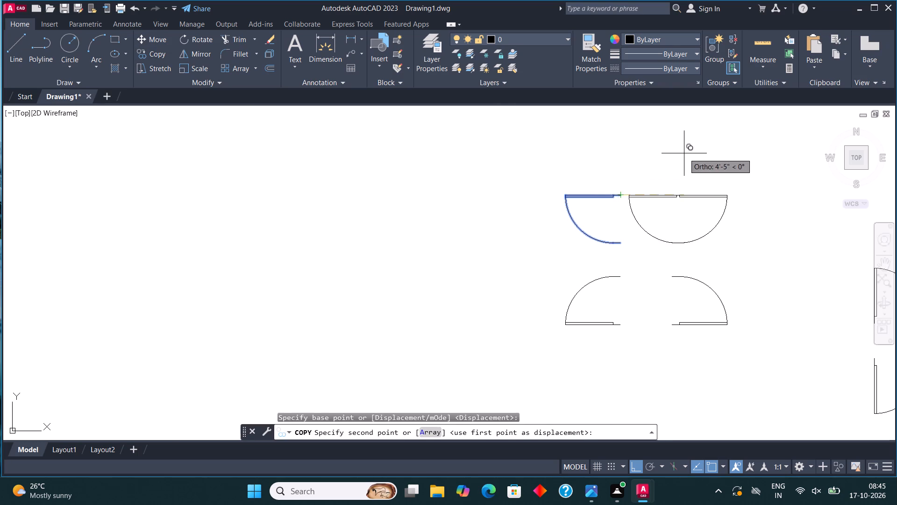
{"action": "scroll", "coordinate": [685, 154], "scroll_direction": "down", "scroll_amount": 3}
{"action": "key", "text": "F8"}
{"action": "scroll", "coordinate": [346, 197], "scroll_direction": "up", "scroll_amount": 2}
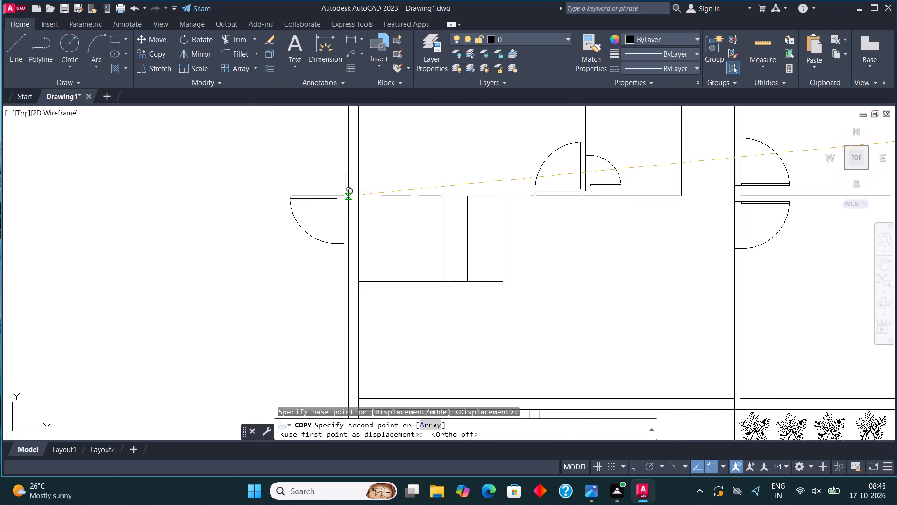
{"action": "scroll", "coordinate": [344, 196], "scroll_direction": "up", "scroll_amount": 2}
{"action": "scroll", "coordinate": [509, 220], "scroll_direction": "up", "scroll_amount": 2}
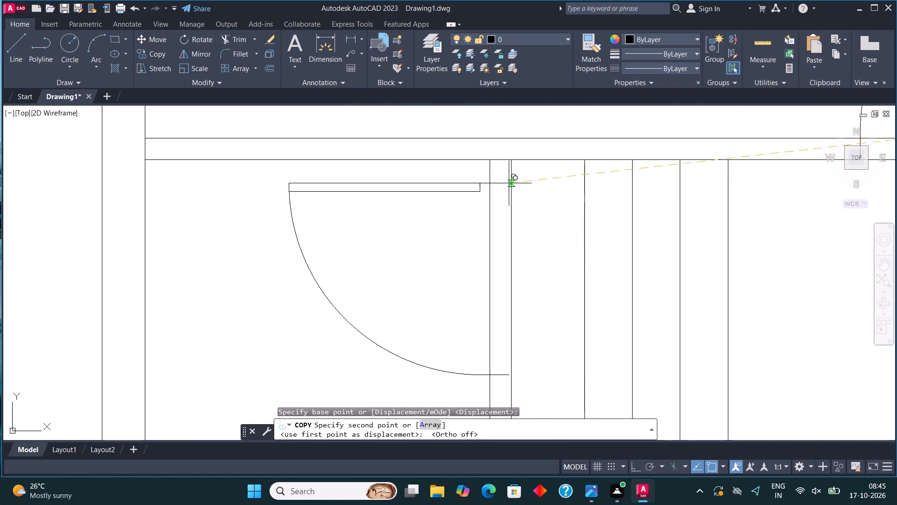
{"action": "left_click", "coordinate": [513, 179]}
{"action": "scroll", "coordinate": [462, 199], "scroll_direction": "down", "scroll_amount": 2}
{"action": "key", "text": "Escape"}
Scale the new door beside the stairs down freehand from its wall end at the top.
{"action": "left_click", "coordinate": [418, 236]}
{"action": "left_click", "coordinate": [406, 245]}
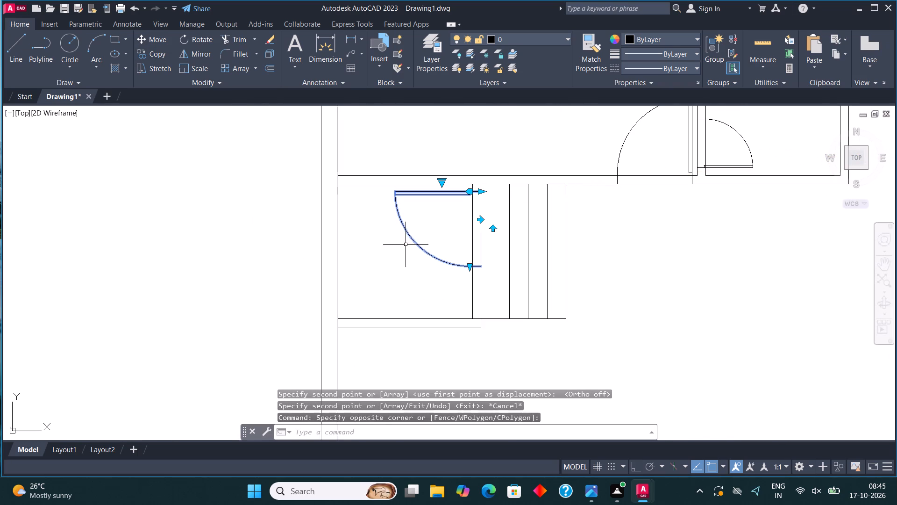
{"action": "left_click", "coordinate": [200, 71]}
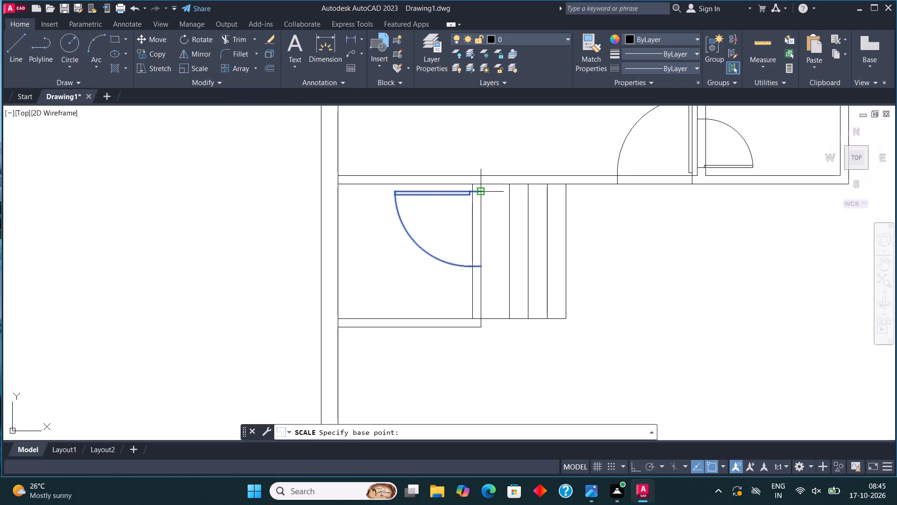
{"action": "left_click", "coordinate": [480, 193]}
{"action": "left_click", "coordinate": [452, 203]}
Copy an upright door block from the second door set onto the bottom wall of the small room inside the lower-left room.
{"action": "scroll", "coordinate": [419, 195], "scroll_direction": "down", "scroll_amount": 4}
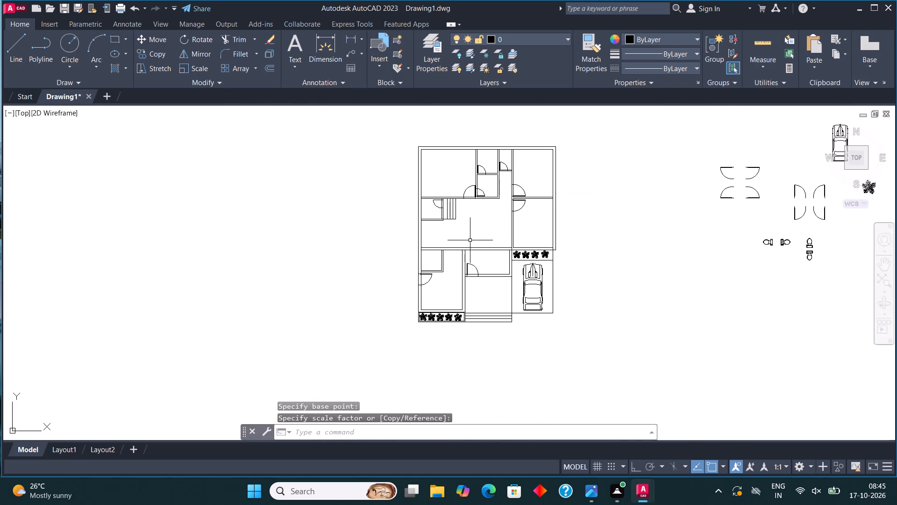
{"action": "middle_click_drag", "start_coordinate": [465, 238], "coordinate": [425, 225]}
{"action": "scroll", "coordinate": [434, 256], "scroll_direction": "down", "scroll_amount": 2}
{"action": "scroll", "coordinate": [570, 231], "scroll_direction": "up", "scroll_amount": 4}
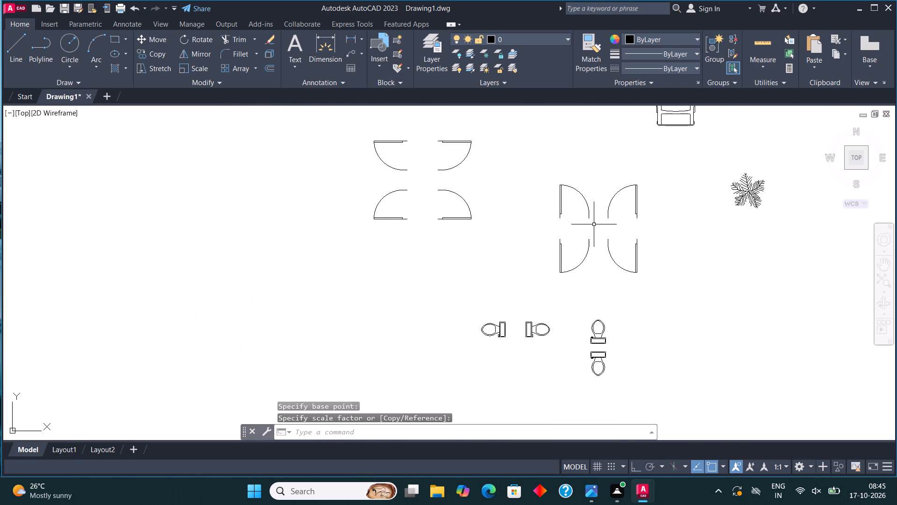
{"action": "left_click", "coordinate": [644, 204]}
{"action": "left_click", "coordinate": [613, 208]}
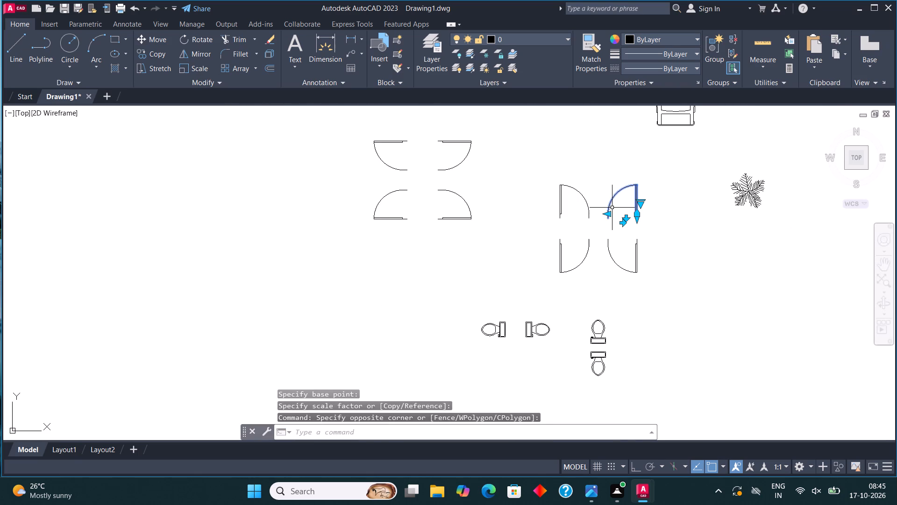
{"action": "left_click", "coordinate": [162, 54]}
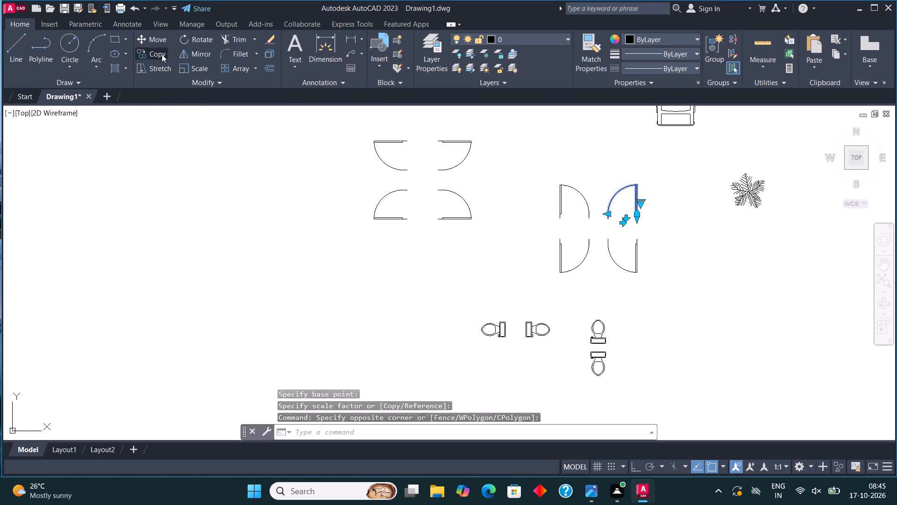
{"action": "left_click", "coordinate": [641, 218]}
{"action": "scroll", "coordinate": [693, 201], "scroll_direction": "down", "scroll_amount": 3}
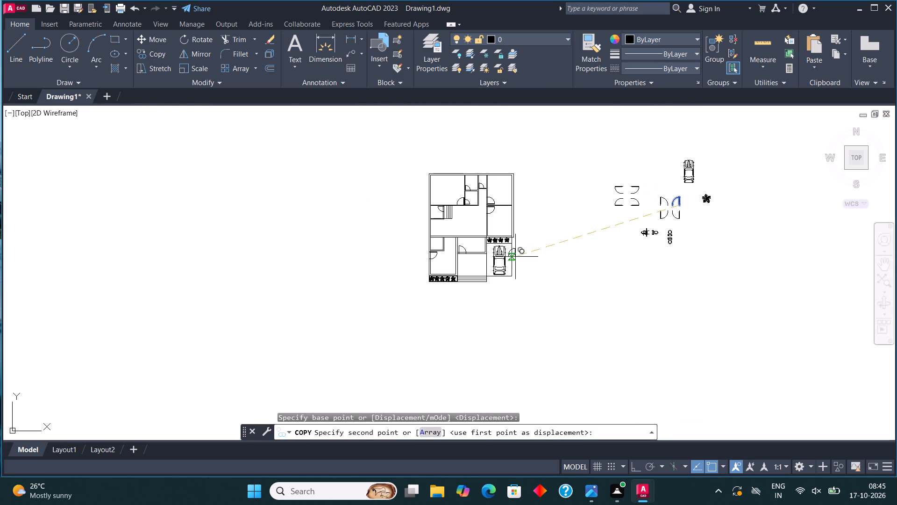
{"action": "scroll", "coordinate": [443, 269], "scroll_direction": "up", "scroll_amount": 2}
{"action": "scroll", "coordinate": [430, 228], "scroll_direction": "up", "scroll_amount": 4}
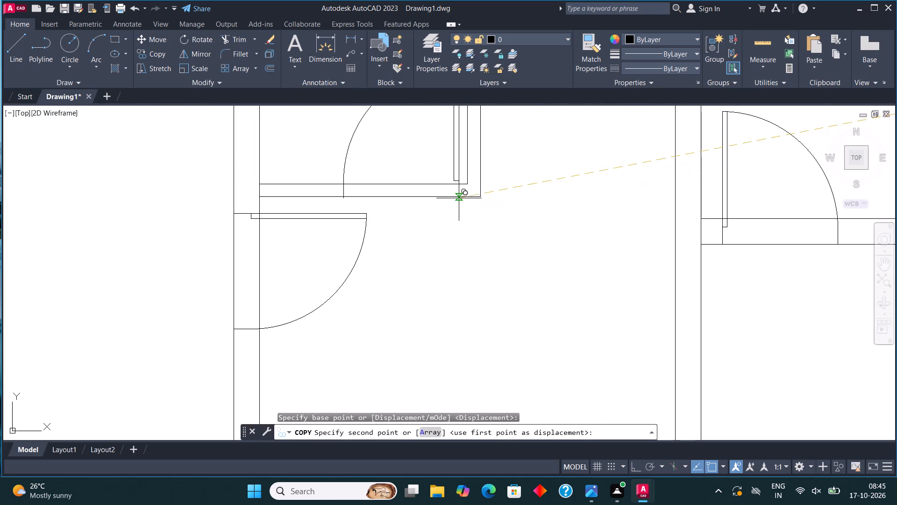
{"action": "left_click", "coordinate": [460, 198]}
{"action": "scroll", "coordinate": [469, 300], "scroll_direction": "down", "scroll_amount": 2}
{"action": "key", "text": "Escape"}
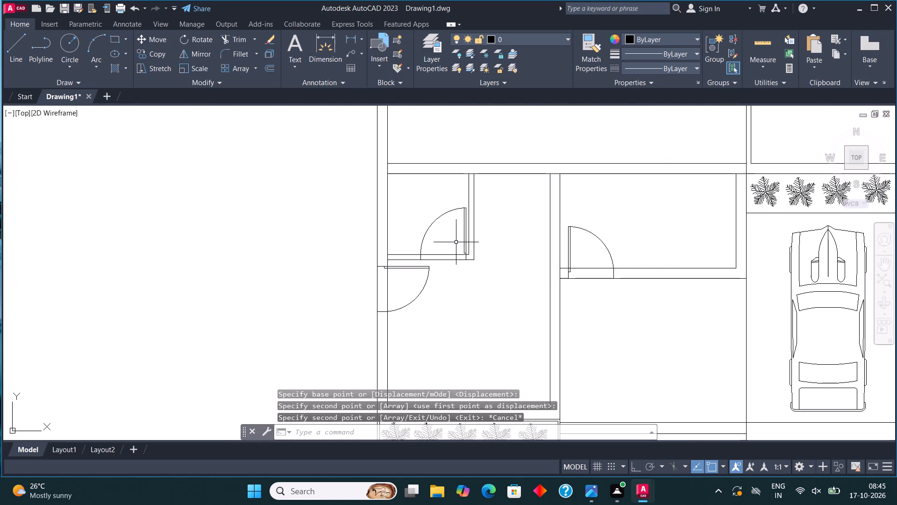
Scale the lower small room's new door down freehand from its hinge point on the wall's outer face.
{"action": "scroll", "coordinate": [453, 238], "scroll_direction": "up", "scroll_amount": 3}
{"action": "left_click", "coordinate": [363, 202]}
{"action": "left_click", "coordinate": [311, 175]}
{"action": "left_click", "coordinate": [196, 61]}
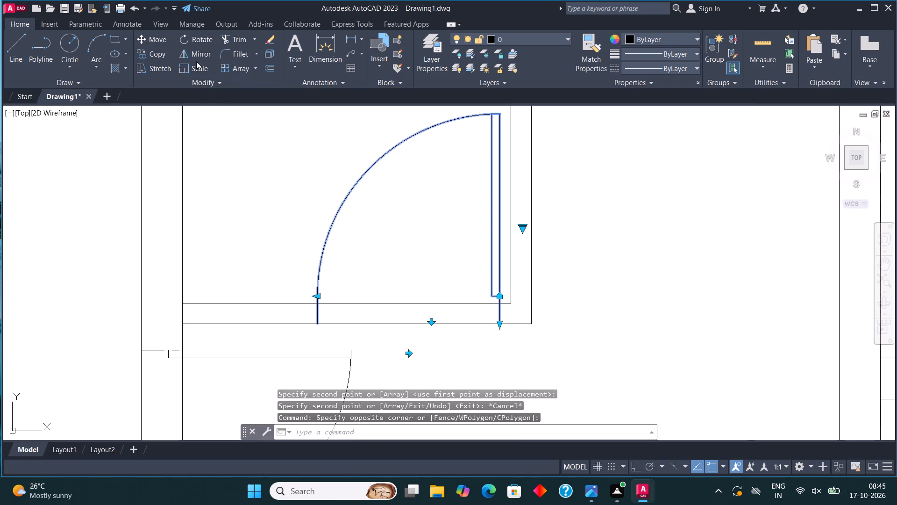
{"action": "left_click", "coordinate": [205, 69]}
{"action": "left_click", "coordinate": [501, 325]}
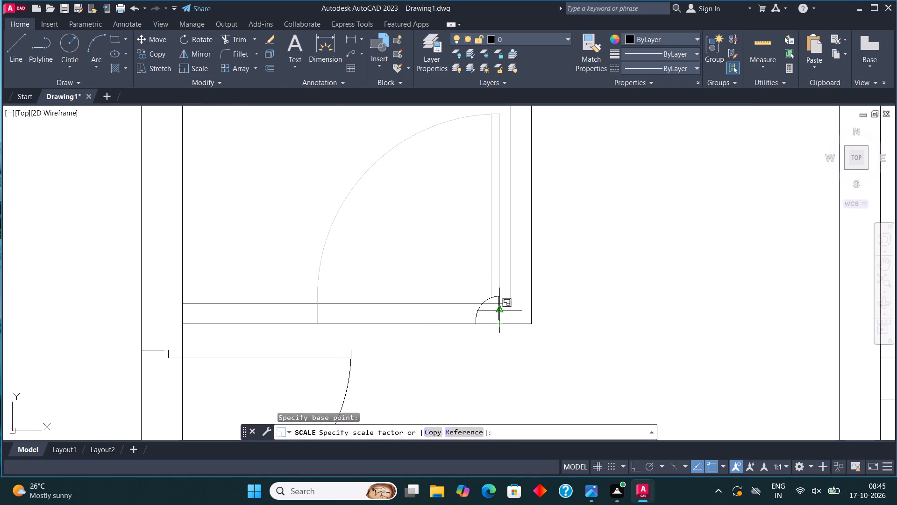
{"action": "left_click", "coordinate": [485, 260]}
Scale the door of the small room beside the stairs down further from its upper wall end.
{"action": "scroll", "coordinate": [480, 291], "scroll_direction": "down", "scroll_amount": 2}
{"action": "scroll", "coordinate": [545, 303], "scroll_direction": "down", "scroll_amount": 3}
{"action": "middle_click_drag", "start_coordinate": [539, 301], "coordinate": [522, 282]}
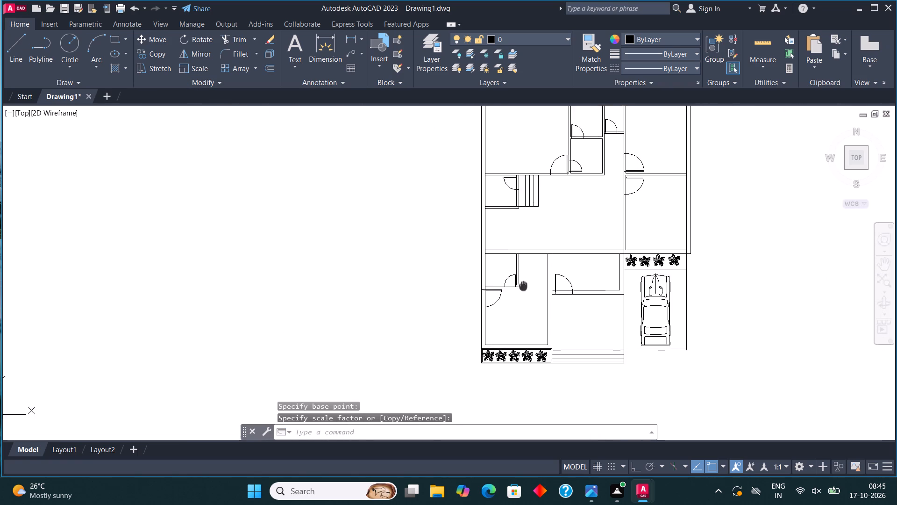
{"action": "middle_click_drag", "start_coordinate": [522, 282], "coordinate": [496, 238]}
{"action": "middle_click_drag", "start_coordinate": [487, 198], "coordinate": [491, 200]}
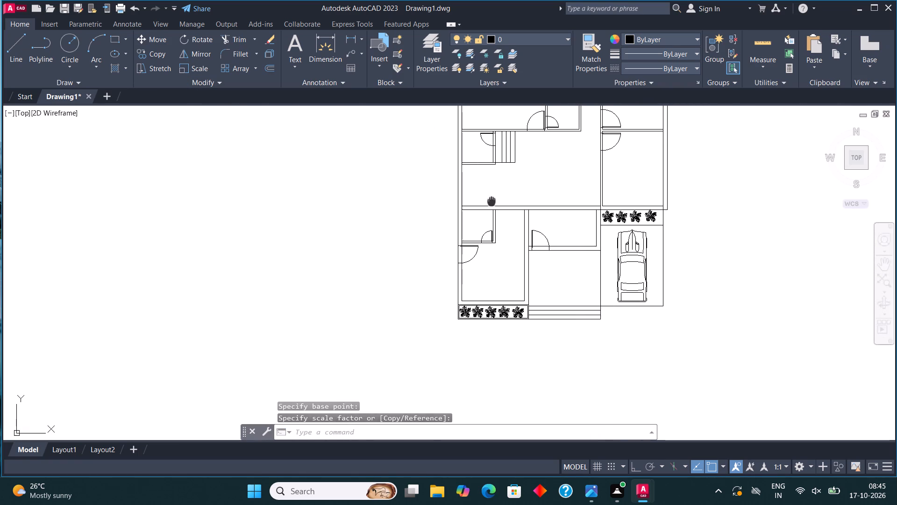
{"action": "middle_click_drag", "start_coordinate": [491, 200], "coordinate": [508, 260]}
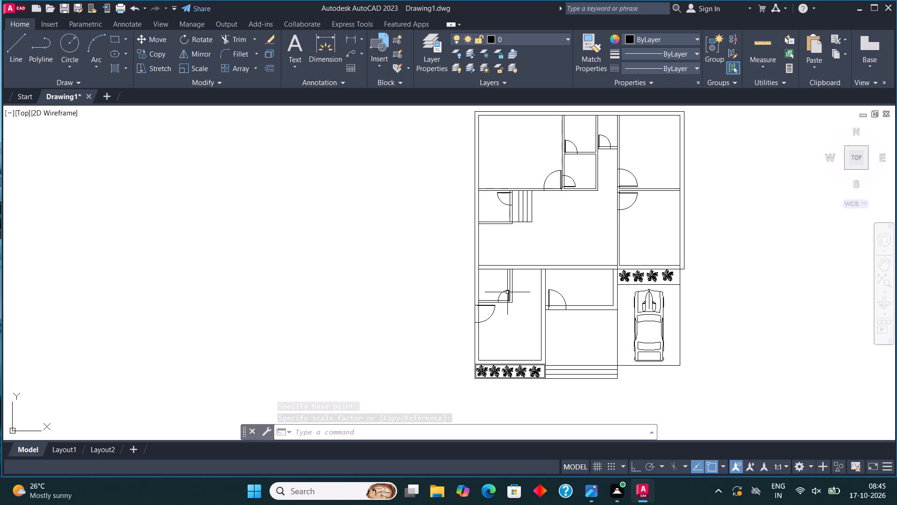
{"action": "scroll", "coordinate": [494, 298], "scroll_direction": "up", "scroll_amount": 3}
{"action": "scroll", "coordinate": [494, 298], "scroll_direction": "down", "scroll_amount": 3}
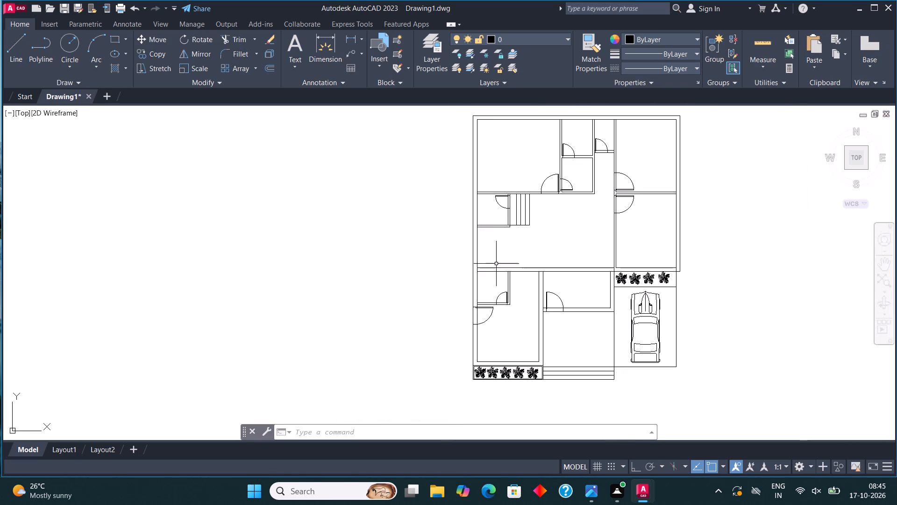
{"action": "scroll", "coordinate": [484, 215], "scroll_direction": "up", "scroll_amount": 4}
{"action": "scroll", "coordinate": [525, 186], "scroll_direction": "down", "scroll_amount": 3}
{"action": "scroll", "coordinate": [536, 169], "scroll_direction": "up", "scroll_amount": 3}
{"action": "left_click", "coordinate": [537, 169]}
{"action": "left_click", "coordinate": [493, 213]}
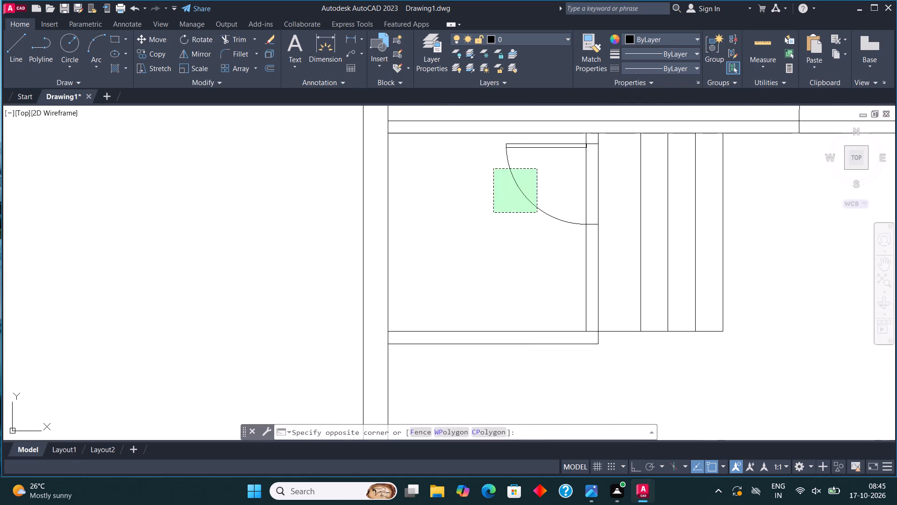
{"action": "left_click", "coordinate": [202, 66]}
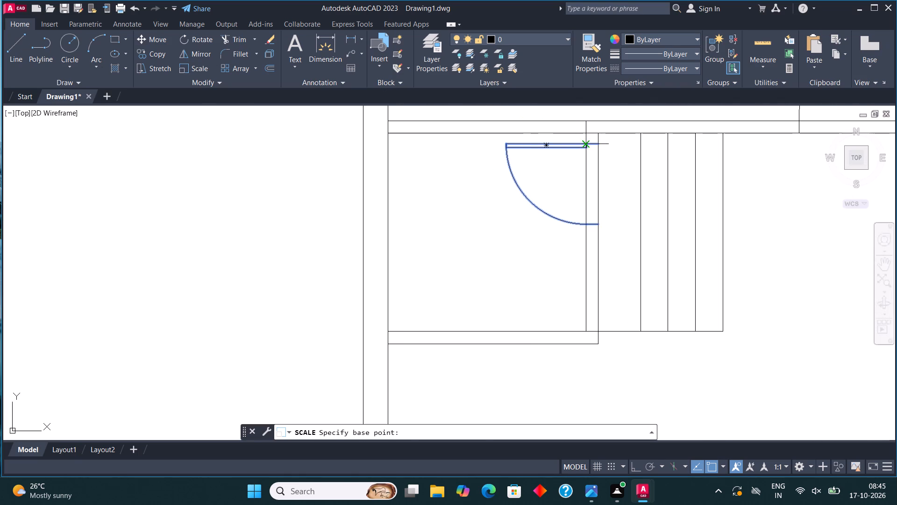
{"action": "left_click", "coordinate": [599, 145]}
{"action": "left_click", "coordinate": [560, 144]}
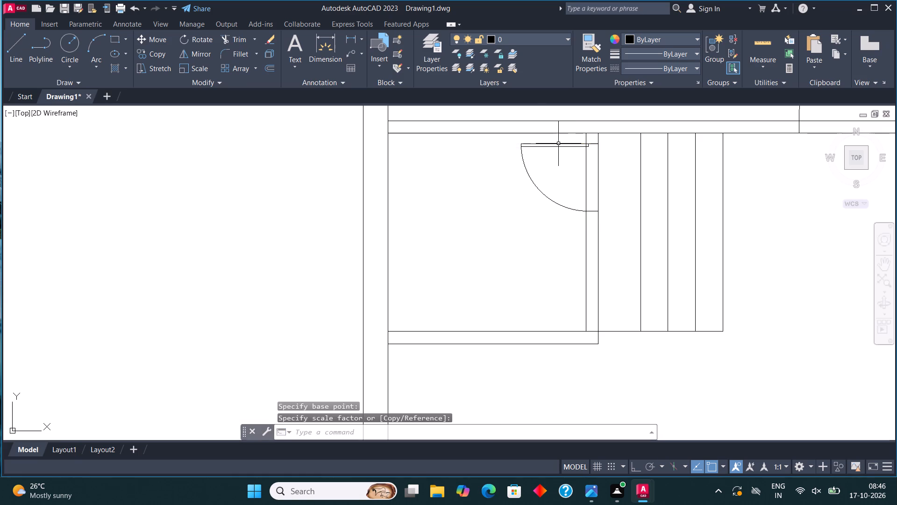
Trim the wall lines across the door openings in the lower-left outer wall, the lower small room and the entrance room.
{"action": "scroll", "coordinate": [411, 172], "scroll_direction": "down", "scroll_amount": 3}
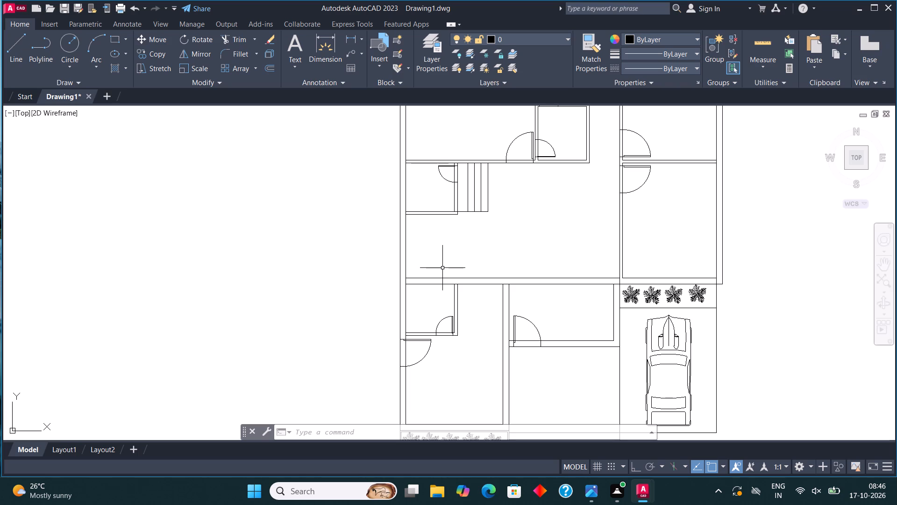
{"action": "left_click", "coordinate": [231, 37]}
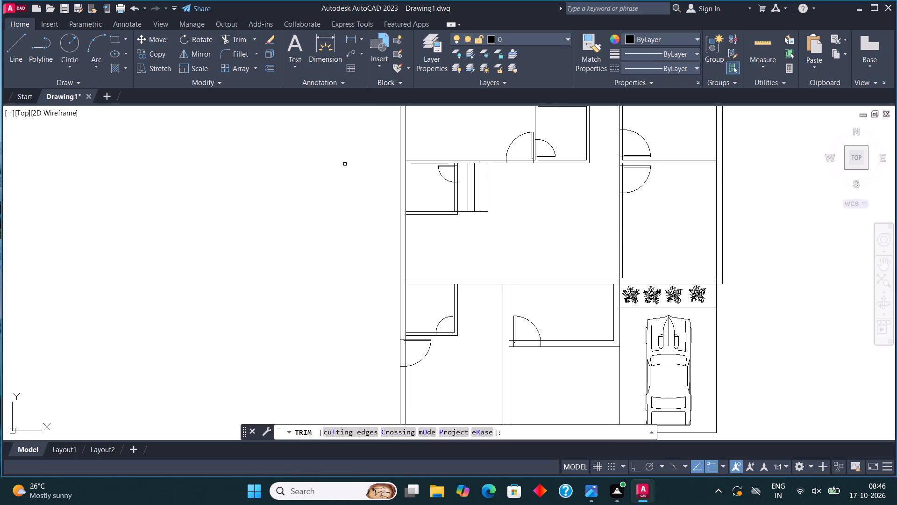
{"action": "scroll", "coordinate": [408, 353], "scroll_direction": "up", "scroll_amount": 2}
{"action": "left_click", "coordinate": [410, 353]}
{"action": "left_click", "coordinate": [359, 340]}
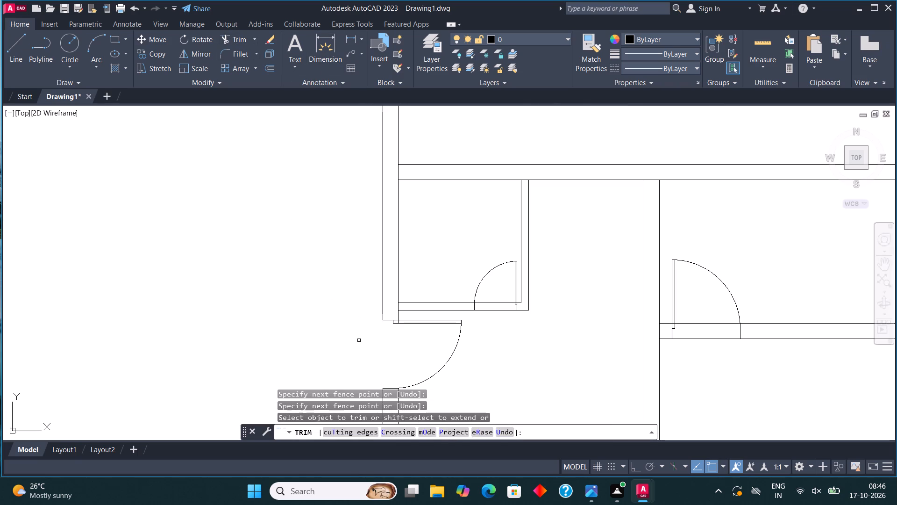
{"action": "left_click", "coordinate": [500, 301]}
{"action": "left_click", "coordinate": [500, 323]}
{"action": "left_click", "coordinate": [693, 313]}
{"action": "left_click_drag", "start_coordinate": [694, 352], "coordinate": [696, 358]}
Trim the wall lines across the door openings of the stair-side small room, the large upper-left room and the middle small room.
{"action": "scroll", "coordinate": [611, 261], "scroll_direction": "down", "scroll_amount": 2}
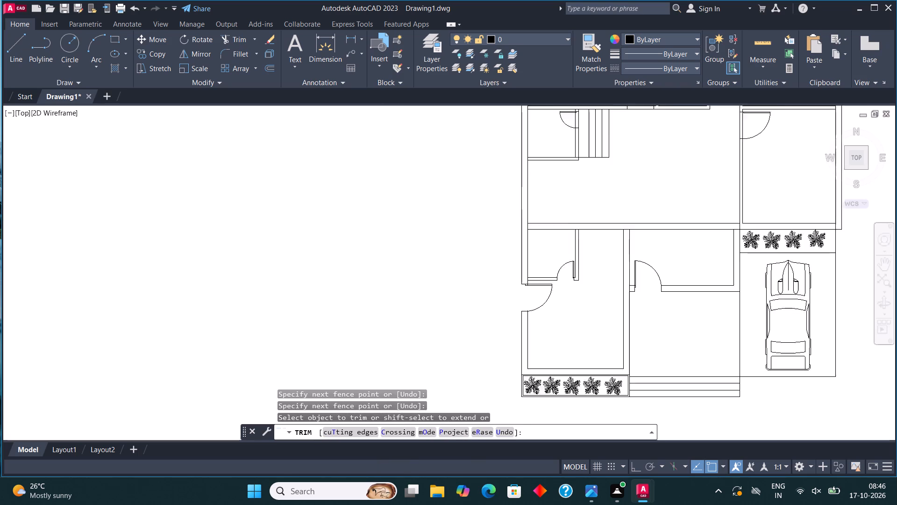
{"action": "scroll", "coordinate": [611, 261], "scroll_direction": "down", "scroll_amount": 1}
{"action": "middle_click_drag", "start_coordinate": [656, 232], "coordinate": [577, 340]}
{"action": "scroll", "coordinate": [509, 278], "scroll_direction": "up", "scroll_amount": 2}
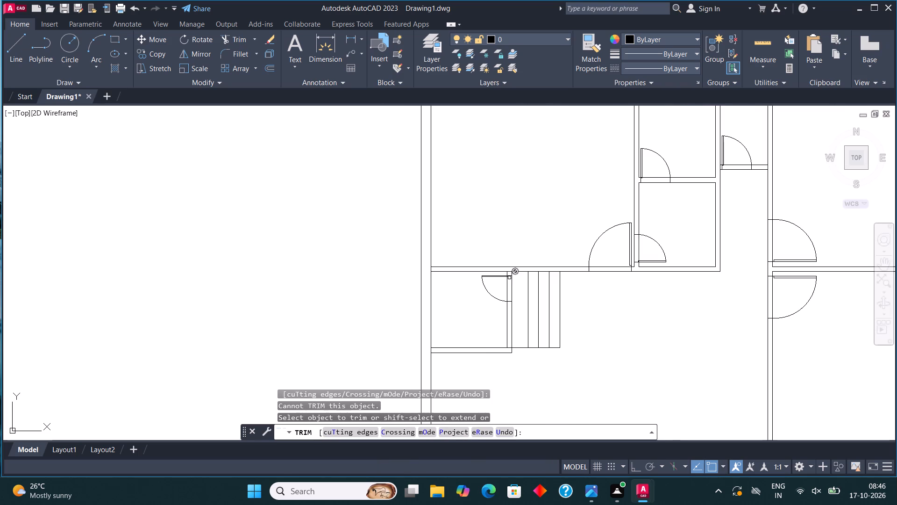
{"action": "left_click", "coordinate": [503, 287]}
{"action": "left_click", "coordinate": [520, 286]}
{"action": "left_click", "coordinate": [612, 259]}
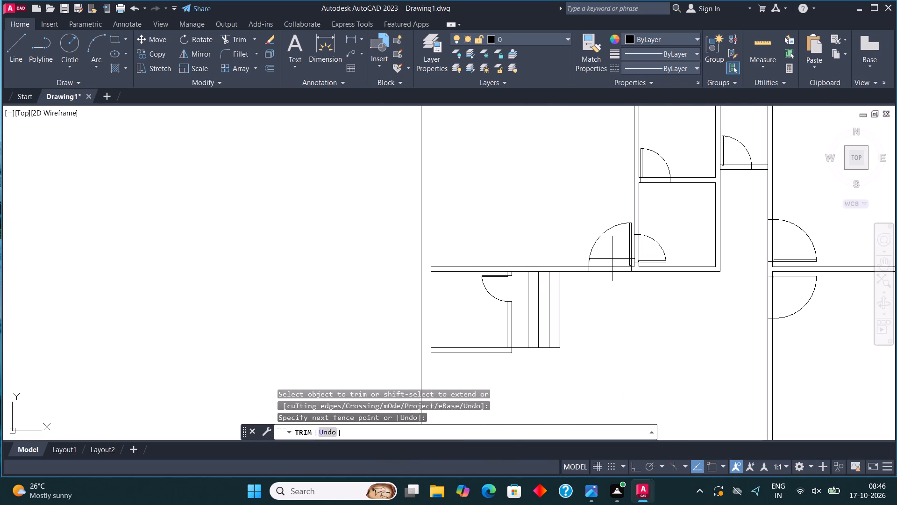
{"action": "left_click", "coordinate": [612, 309]}
{"action": "scroll", "coordinate": [610, 247], "scroll_direction": "up", "scroll_amount": 4}
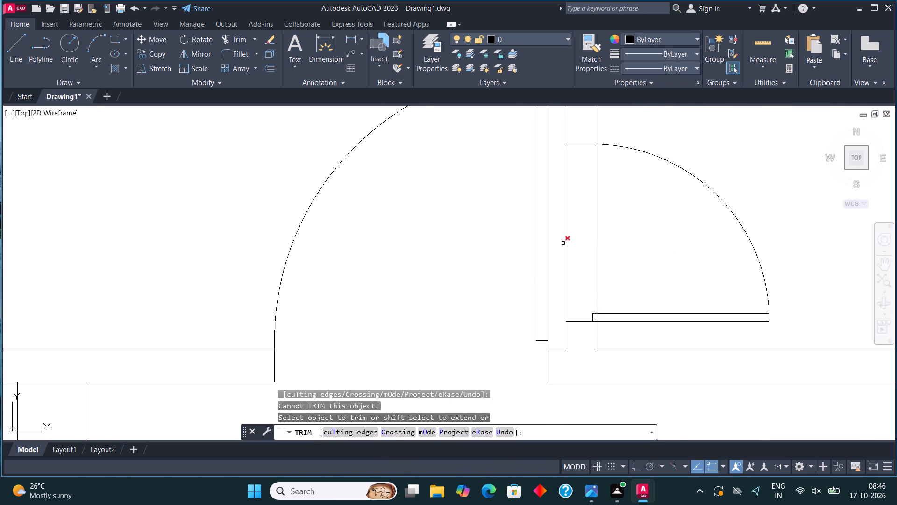
{"action": "left_click", "coordinate": [561, 243]}
{"action": "left_click", "coordinate": [599, 244]}
Trim the wall lines across the door openings of the two right-hand rooms, the upper passage and the upper small room.
{"action": "scroll", "coordinate": [402, 269], "scroll_direction": "down", "scroll_amount": 4}
{"action": "scroll", "coordinate": [572, 275], "scroll_direction": "up", "scroll_amount": 3}
{"action": "left_click", "coordinate": [555, 252]}
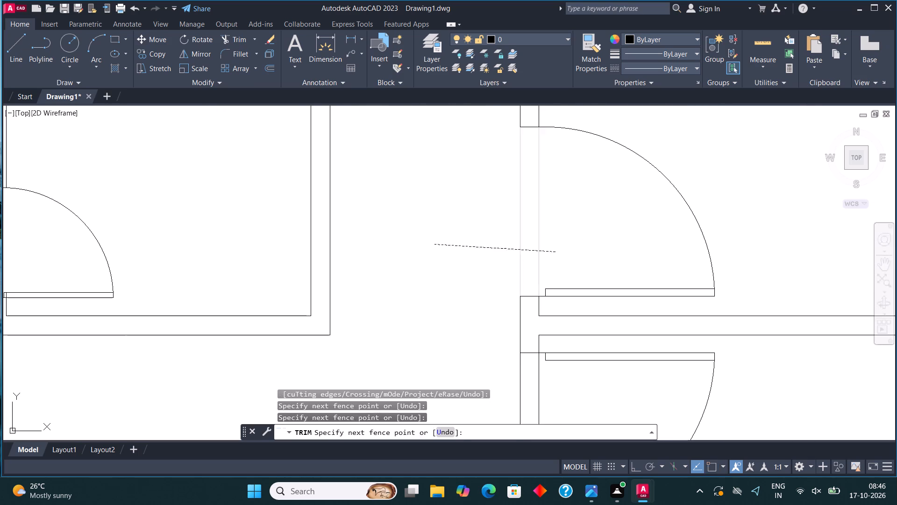
{"action": "left_click", "coordinate": [434, 245]}
{"action": "scroll", "coordinate": [510, 264], "scroll_direction": "down", "scroll_amount": 2}
{"action": "left_click", "coordinate": [496, 331]}
{"action": "left_click", "coordinate": [536, 331]}
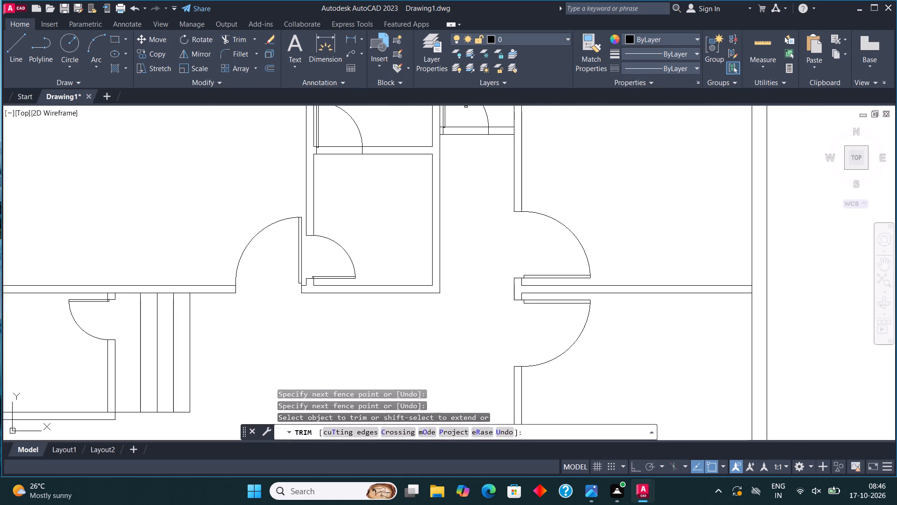
{"action": "left_click", "coordinate": [463, 122]}
{"action": "left_click", "coordinate": [467, 165]}
{"action": "left_click", "coordinate": [347, 139]}
{"action": "left_click", "coordinate": [345, 187]}
{"action": "scroll", "coordinate": [420, 182], "scroll_direction": "down", "scroll_amount": 2}
{"action": "middle_click_drag", "start_coordinate": [440, 202], "coordinate": [456, 209]}
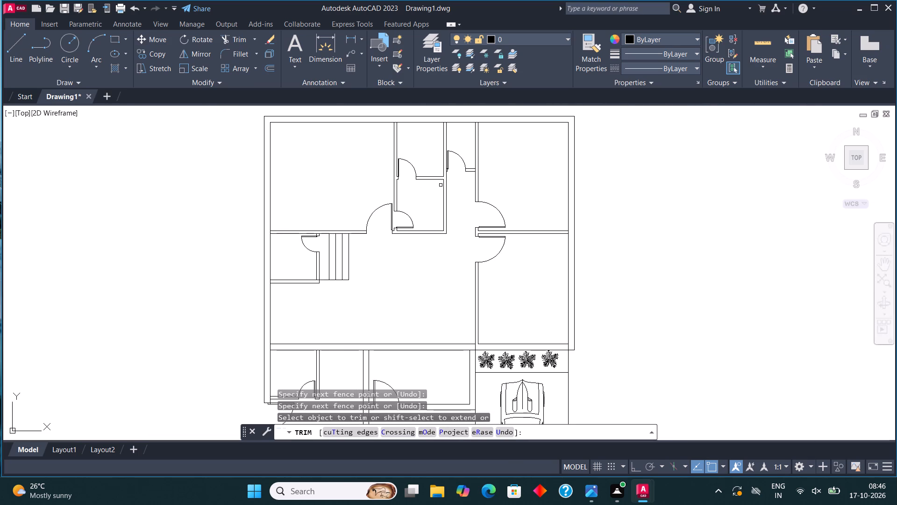
{"action": "scroll", "coordinate": [442, 186], "scroll_direction": "down", "scroll_amount": 1}
{"action": "scroll", "coordinate": [453, 253], "scroll_direction": "down", "scroll_amount": 1}
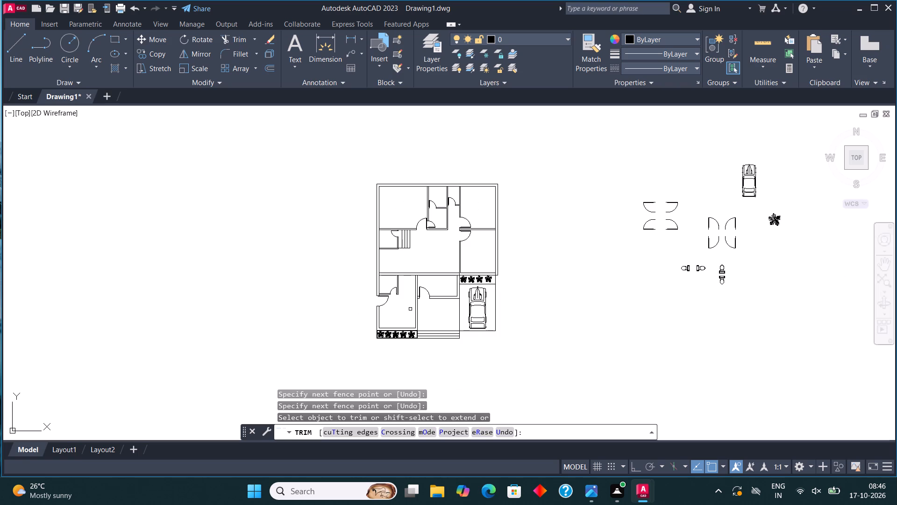
{"action": "key", "text": "Escape"}
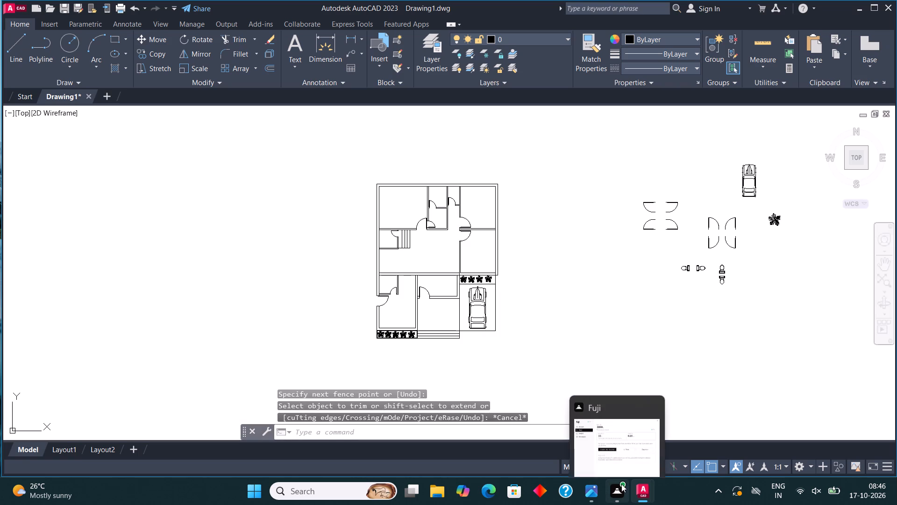
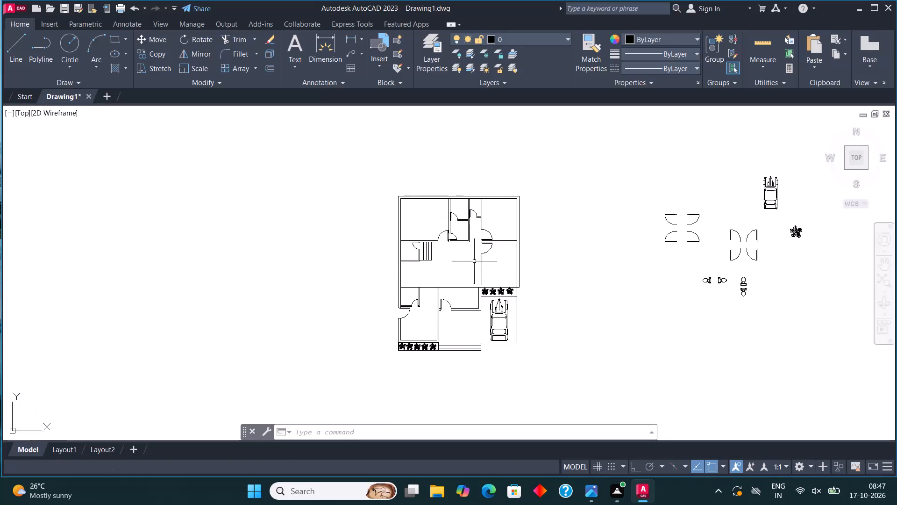
Draw a window rectangle across the thickness of the lower-left room's bottom wall, above the five-tree planter.
{"action": "scroll", "coordinate": [410, 342], "scroll_direction": "up", "scroll_amount": 3}
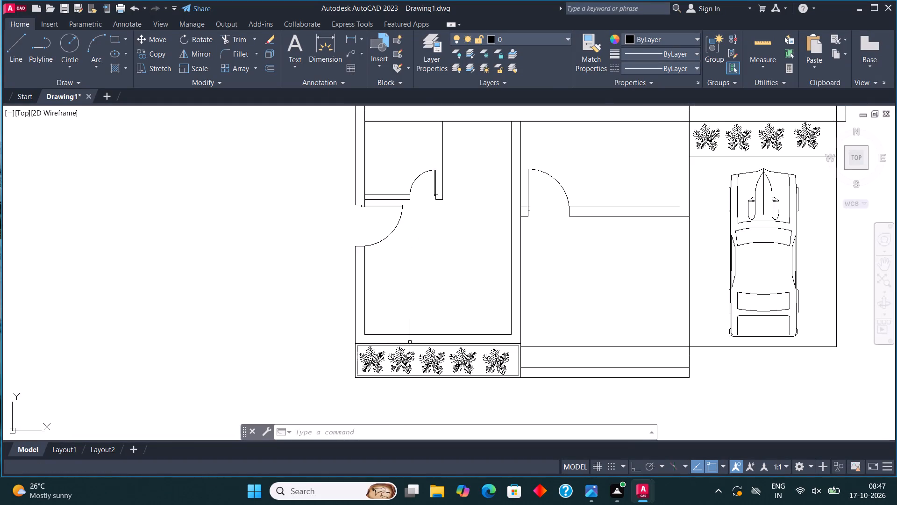
{"action": "middle_click_drag", "start_coordinate": [412, 340], "coordinate": [435, 307]}
{"action": "scroll", "coordinate": [441, 326], "scroll_direction": "up", "scroll_amount": 1}
{"action": "middle_click_drag", "start_coordinate": [457, 286], "coordinate": [387, 310]}
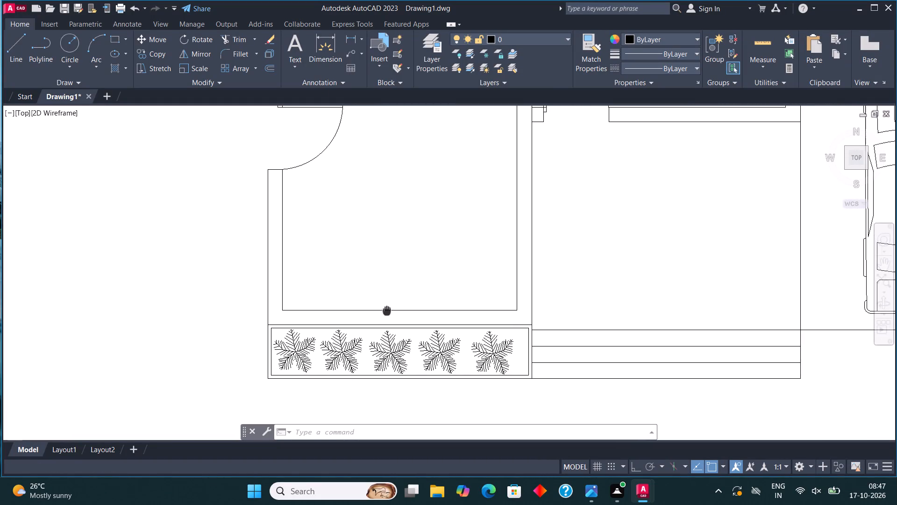
{"action": "middle_click_drag", "start_coordinate": [387, 310], "coordinate": [386, 310]}
{"action": "left_click", "coordinate": [115, 41]}
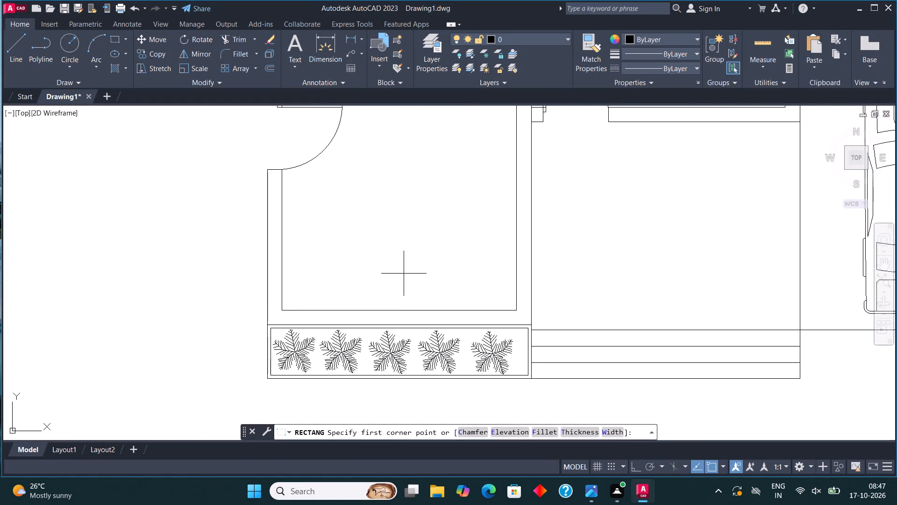
{"action": "scroll", "coordinate": [377, 314], "scroll_direction": "up", "scroll_amount": 2}
{"action": "left_click", "coordinate": [309, 308]}
{"action": "scroll", "coordinate": [338, 332], "scroll_direction": "down", "scroll_amount": 2}
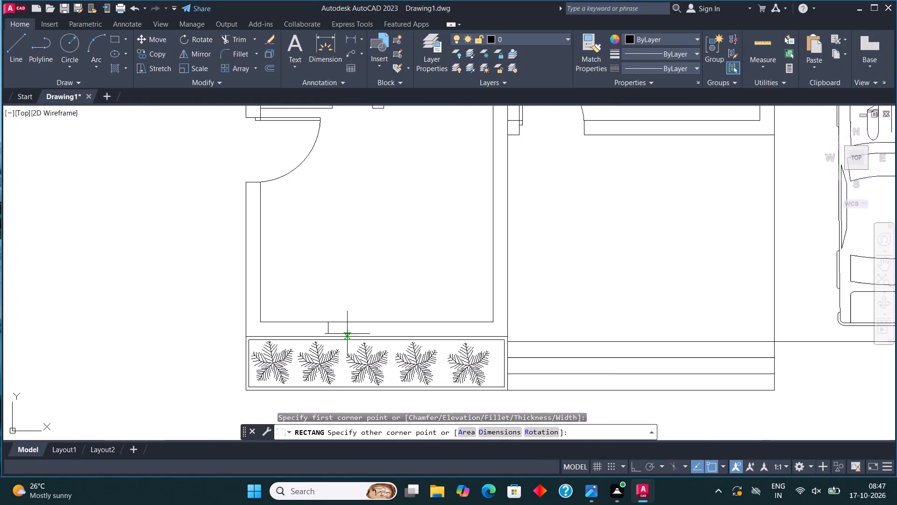
{"action": "left_click", "coordinate": [430, 337]}
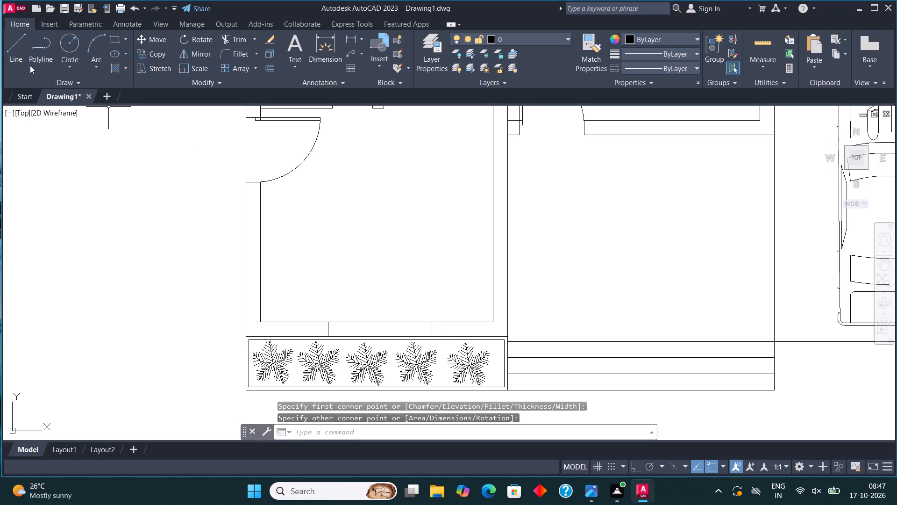
Draw a horizontal centre line through the window rectangle between the midpoints of its short sides.
{"action": "left_click", "coordinate": [15, 43]}
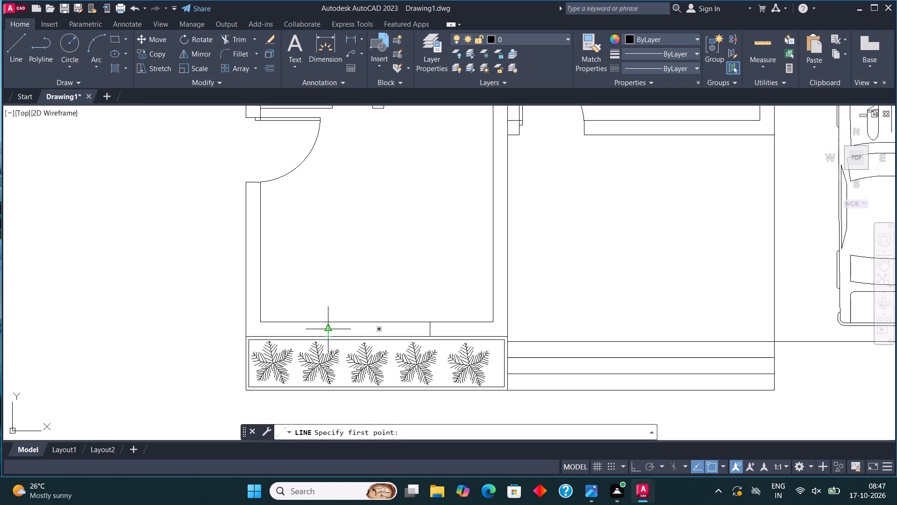
{"action": "left_click", "coordinate": [326, 329]}
{"action": "left_click", "coordinate": [433, 331]}
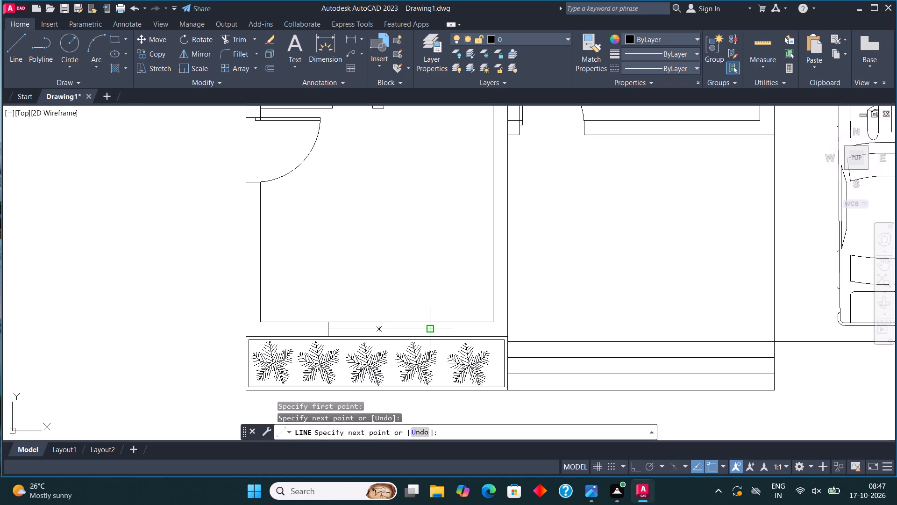
{"action": "key", "text": "Escape"}
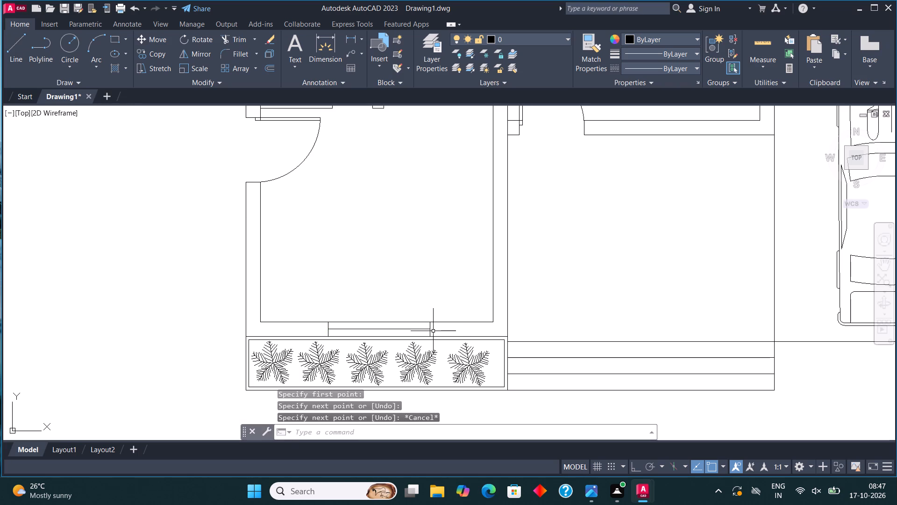
Copy the window from its upper-left corner into the entrance room's bottom wall and the lower right-hand room's wall above the four trees.
{"action": "scroll", "coordinate": [318, 342], "scroll_direction": "up", "scroll_amount": 2}
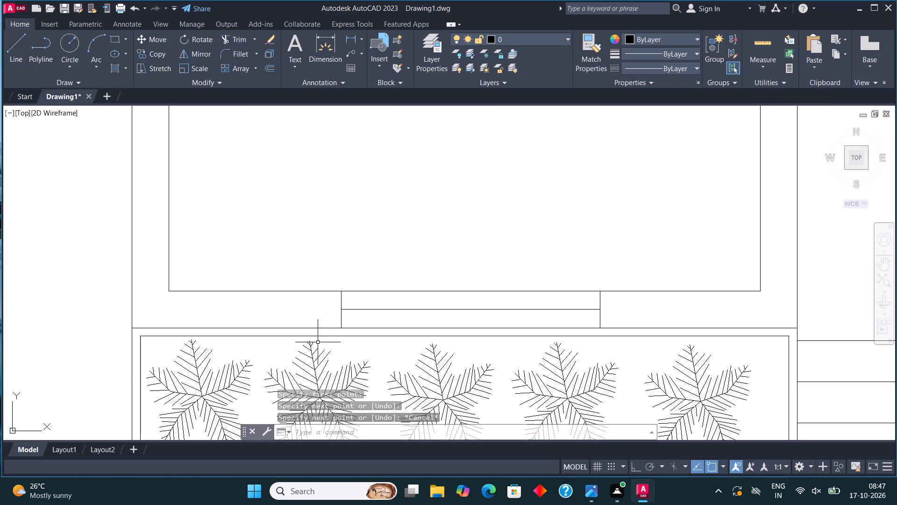
{"action": "left_click", "coordinate": [329, 342]}
{"action": "left_click", "coordinate": [624, 274]}
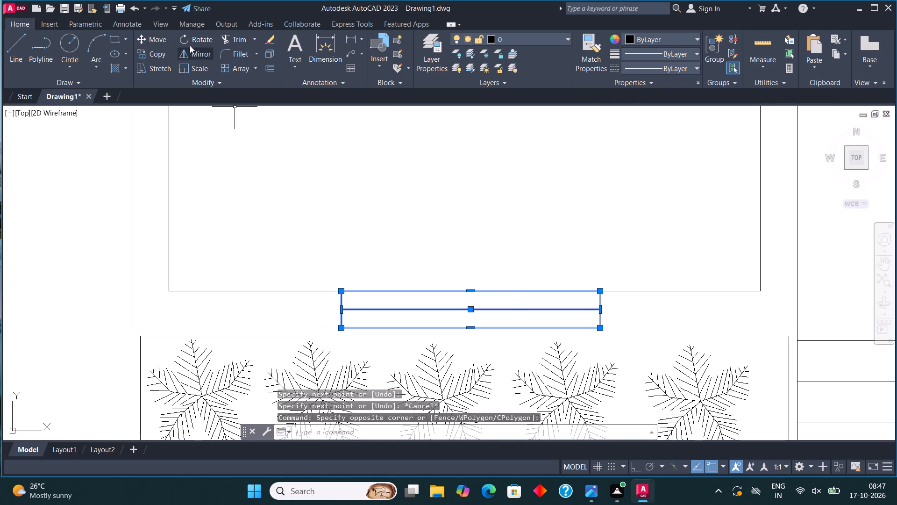
{"action": "left_click", "coordinate": [155, 53]}
{"action": "left_click", "coordinate": [340, 289]}
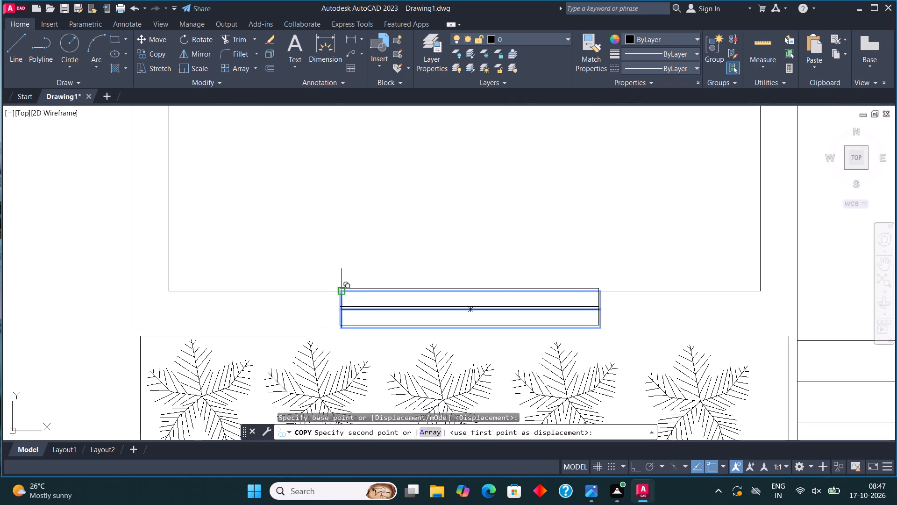
{"action": "scroll", "coordinate": [292, 263], "scroll_direction": "down", "scroll_amount": 3}
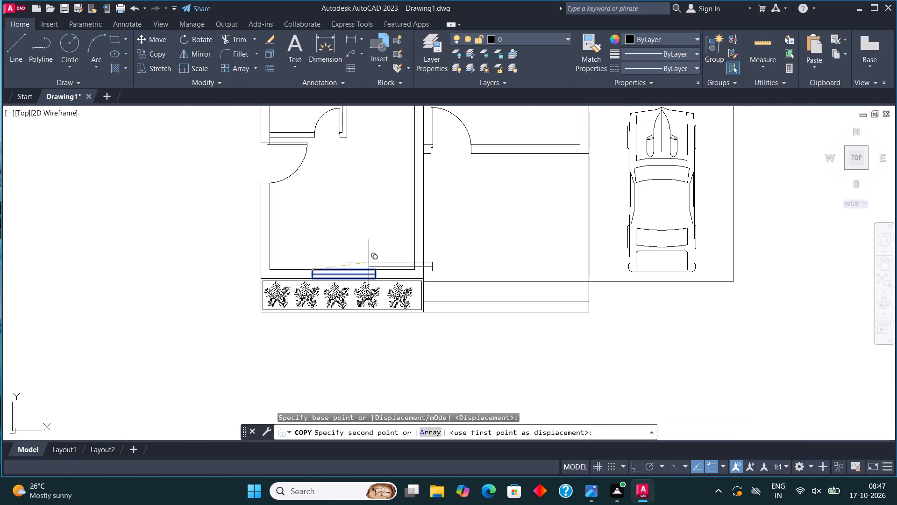
{"action": "scroll", "coordinate": [370, 265], "scroll_direction": "down", "scroll_amount": 2}
{"action": "scroll", "coordinate": [427, 217], "scroll_direction": "up", "scroll_amount": 3}
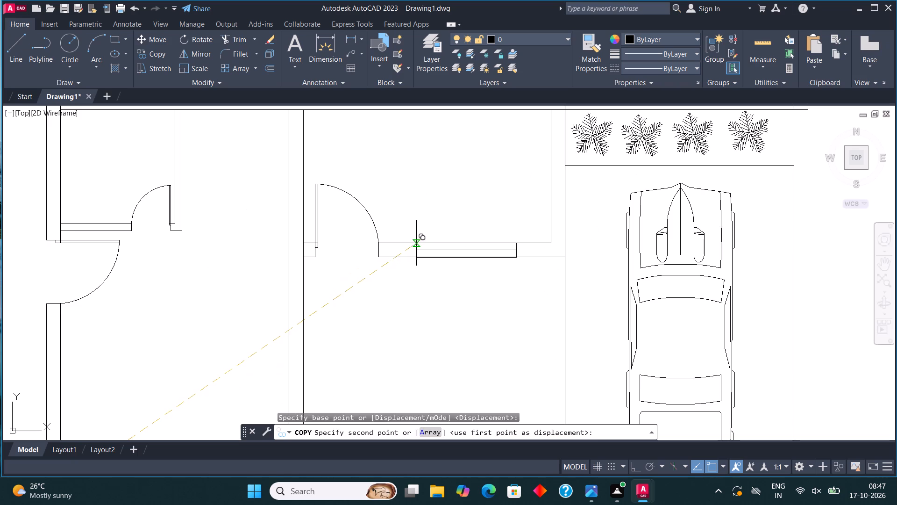
{"action": "left_click", "coordinate": [416, 243]}
{"action": "scroll", "coordinate": [420, 342], "scroll_direction": "down", "scroll_amount": 1}
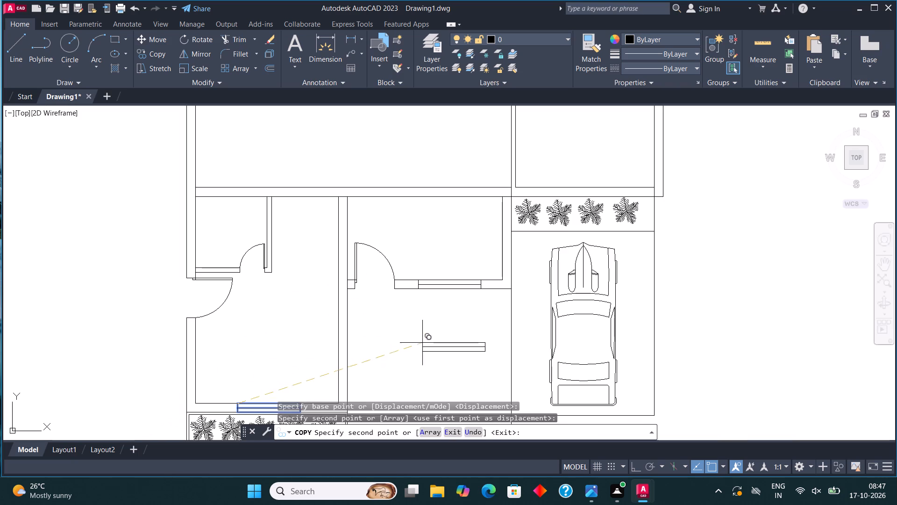
{"action": "scroll", "coordinate": [557, 185], "scroll_direction": "up", "scroll_amount": 2}
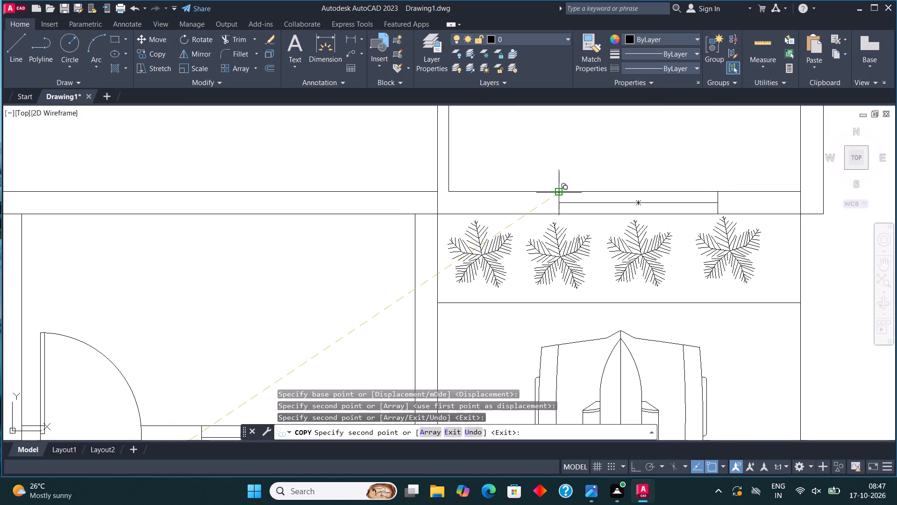
{"action": "left_click", "coordinate": [559, 193]}
Place further window copies in the top outer wall of the upper-left room and the upper-right room.
{"action": "scroll", "coordinate": [532, 195], "scroll_direction": "down", "scroll_amount": 4}
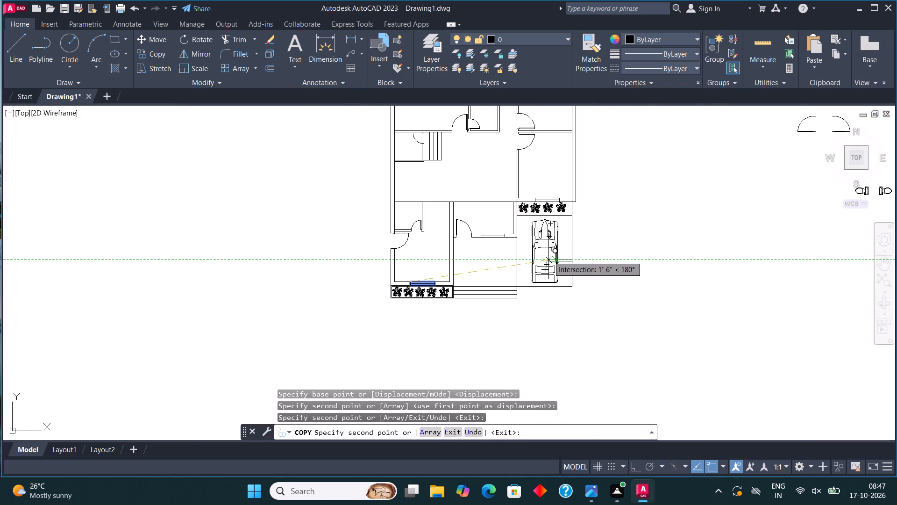
{"action": "scroll", "coordinate": [515, 293], "scroll_direction": "down", "scroll_amount": 2}
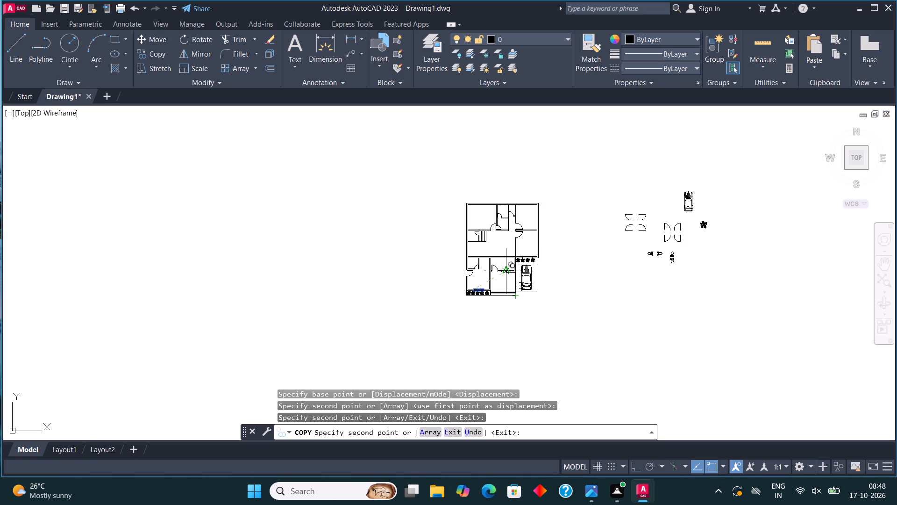
{"action": "scroll", "coordinate": [482, 205], "scroll_direction": "up", "scroll_amount": 6}
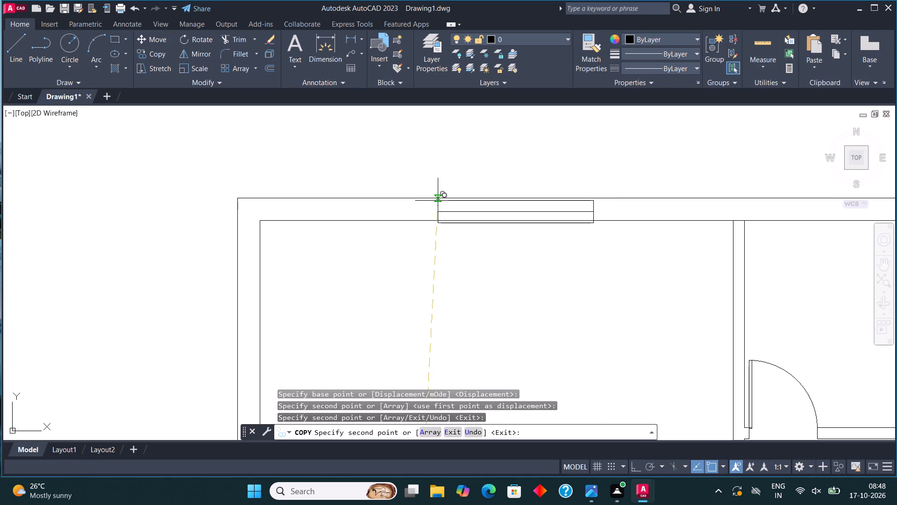
{"action": "left_click", "coordinate": [437, 200]}
{"action": "scroll", "coordinate": [378, 236], "scroll_direction": "down", "scroll_amount": 3}
{"action": "scroll", "coordinate": [566, 232], "scroll_direction": "up", "scroll_amount": 2}
{"action": "left_click", "coordinate": [593, 232]}
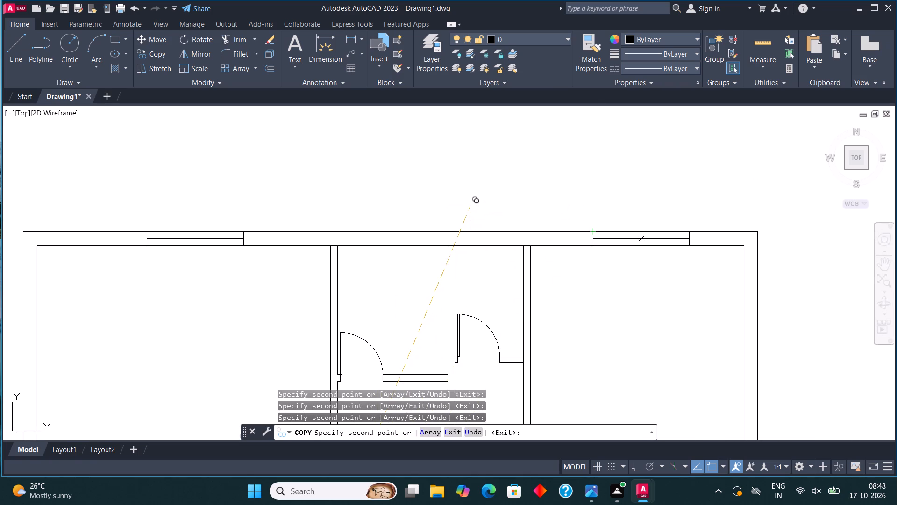
Place one more window copy in the empty space east of the car porch and end the copying.
{"action": "scroll", "coordinate": [470, 206], "scroll_direction": "down", "scroll_amount": 5}
{"action": "scroll", "coordinate": [478, 317], "scroll_direction": "up", "scroll_amount": 4}
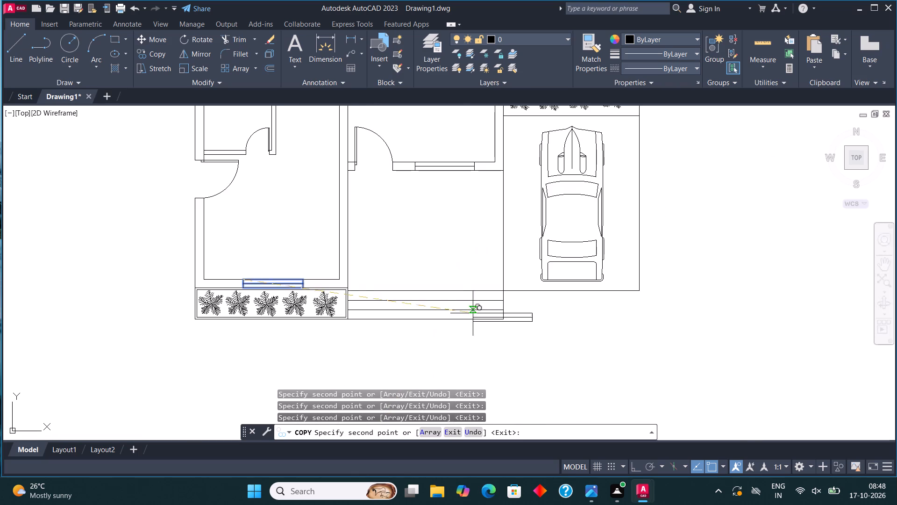
{"action": "scroll", "coordinate": [451, 287], "scroll_direction": "down", "scroll_amount": 3}
{"action": "scroll", "coordinate": [584, 304], "scroll_direction": "up", "scroll_amount": 1}
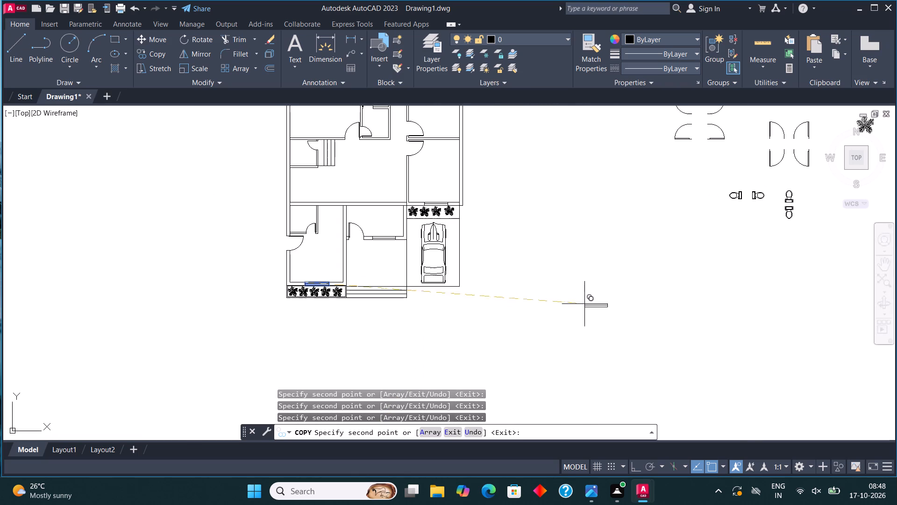
{"action": "left_click", "coordinate": [554, 277]}
{"action": "key", "text": "Escape"}
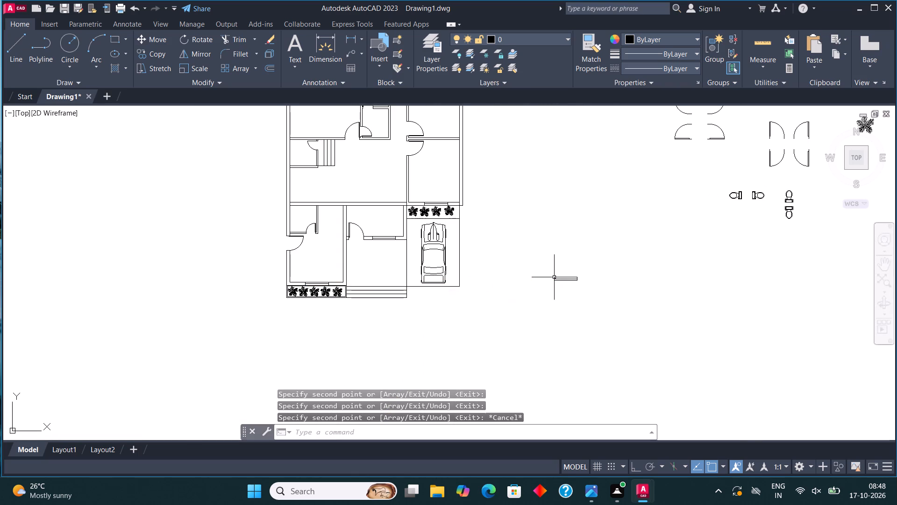
Rotate the loose window copy 90 degrees to vertical with Ortho on.
{"action": "left_click_drag", "start_coordinate": [591, 303], "coordinate": [587, 298]}
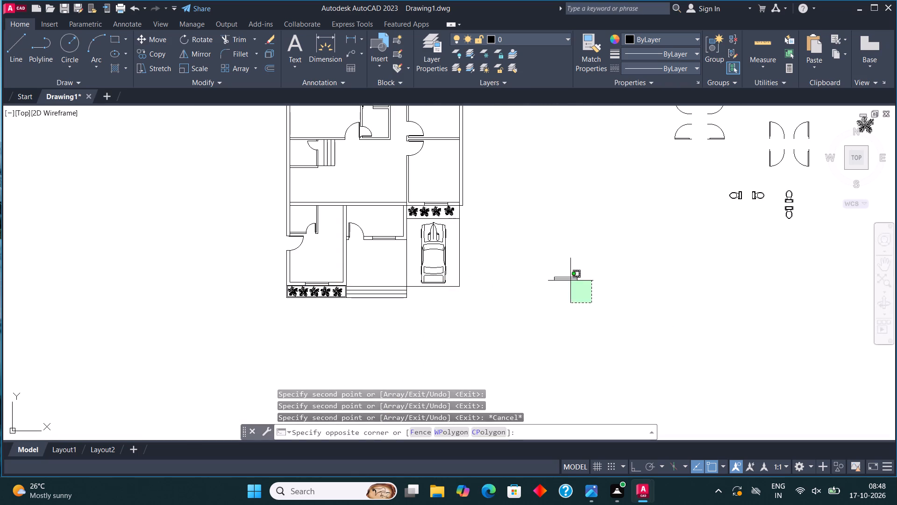
{"action": "left_click", "coordinate": [552, 266]}
{"action": "left_click", "coordinate": [198, 38]}
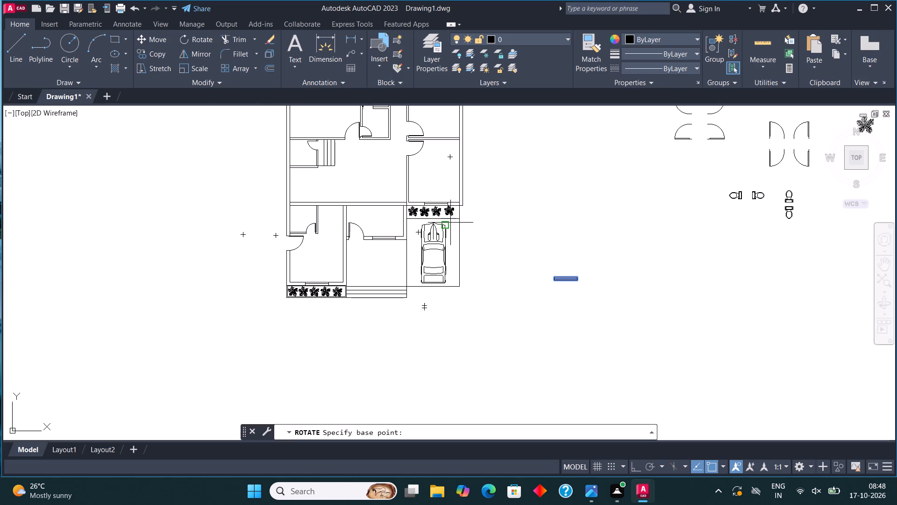
{"action": "left_click", "coordinate": [564, 285]}
{"action": "key", "text": "F8"}
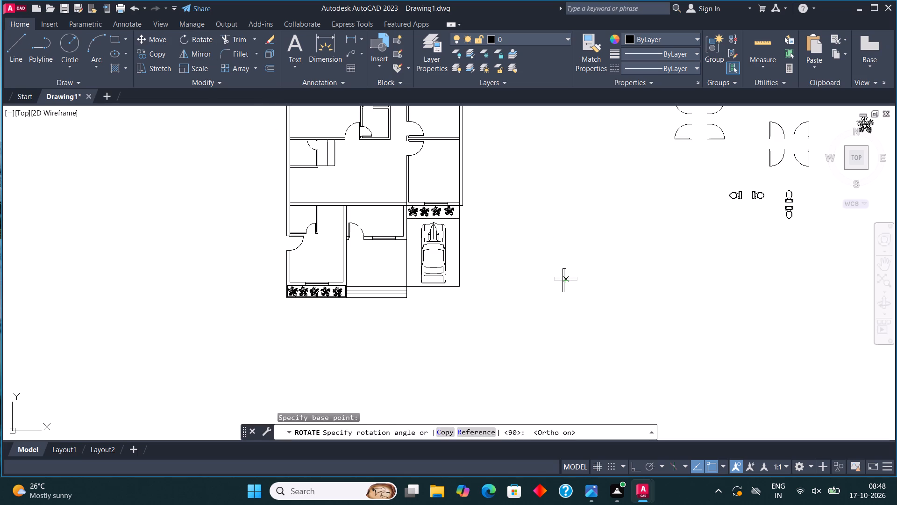
{"action": "left_click", "coordinate": [562, 209]}
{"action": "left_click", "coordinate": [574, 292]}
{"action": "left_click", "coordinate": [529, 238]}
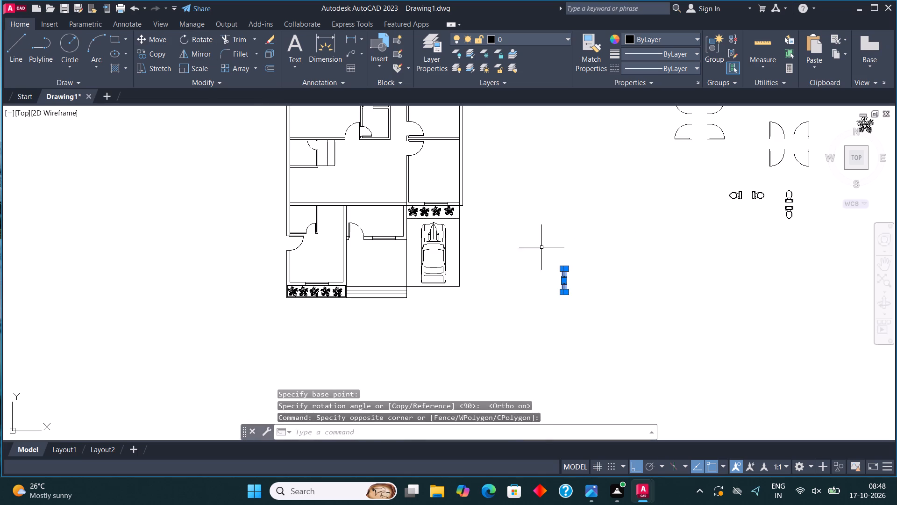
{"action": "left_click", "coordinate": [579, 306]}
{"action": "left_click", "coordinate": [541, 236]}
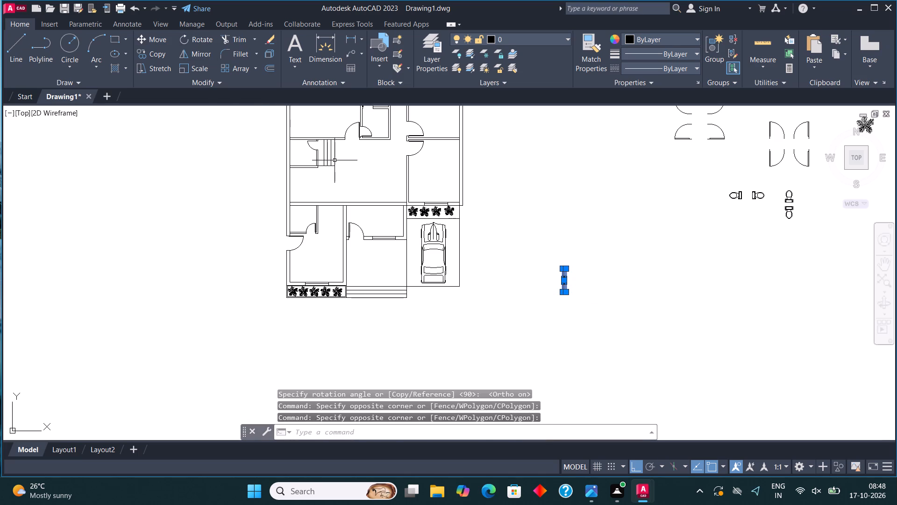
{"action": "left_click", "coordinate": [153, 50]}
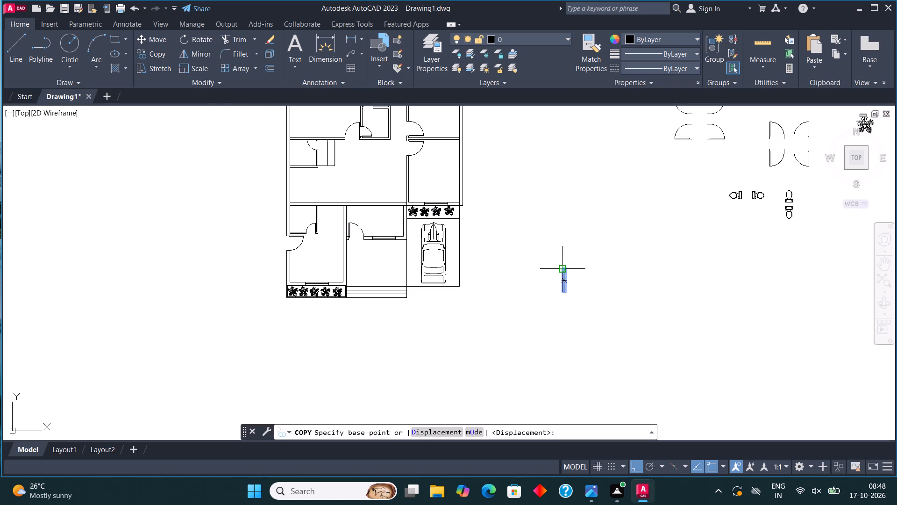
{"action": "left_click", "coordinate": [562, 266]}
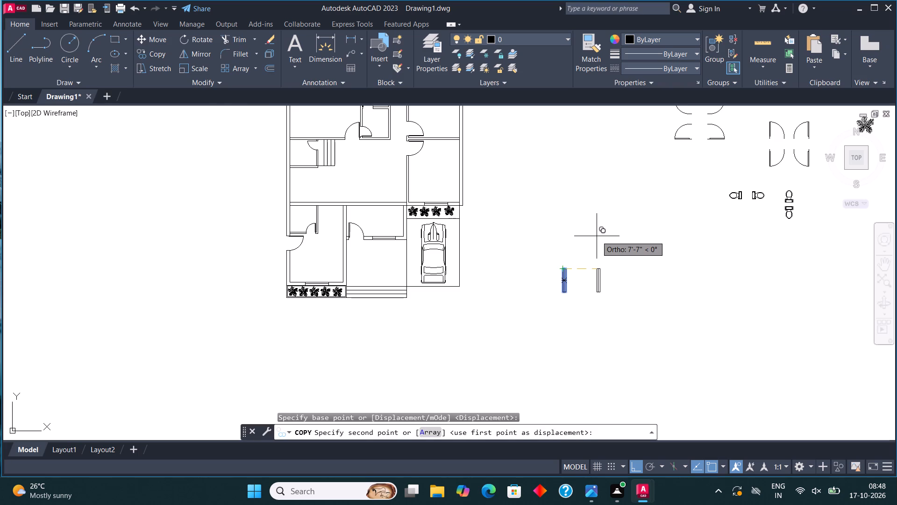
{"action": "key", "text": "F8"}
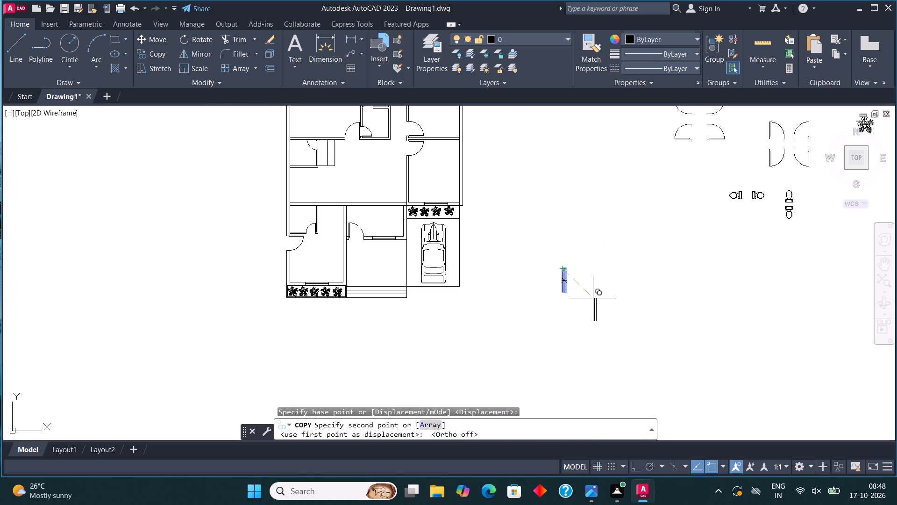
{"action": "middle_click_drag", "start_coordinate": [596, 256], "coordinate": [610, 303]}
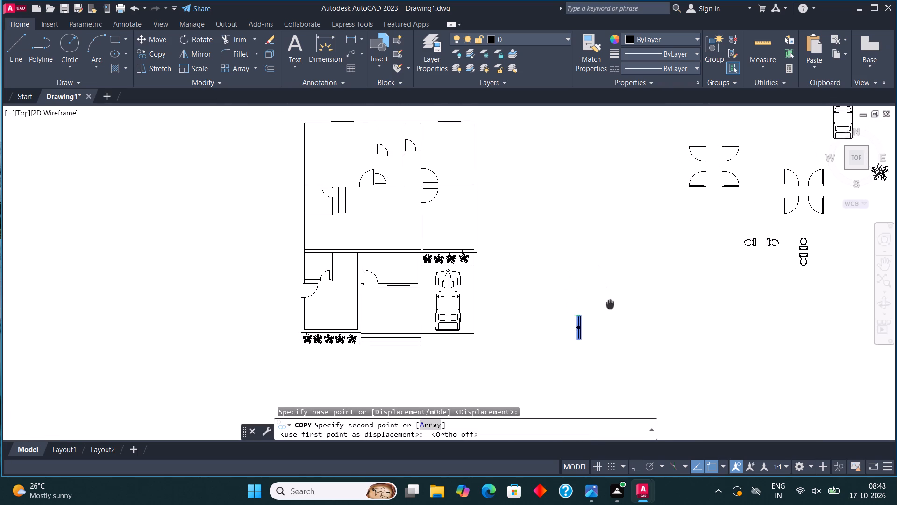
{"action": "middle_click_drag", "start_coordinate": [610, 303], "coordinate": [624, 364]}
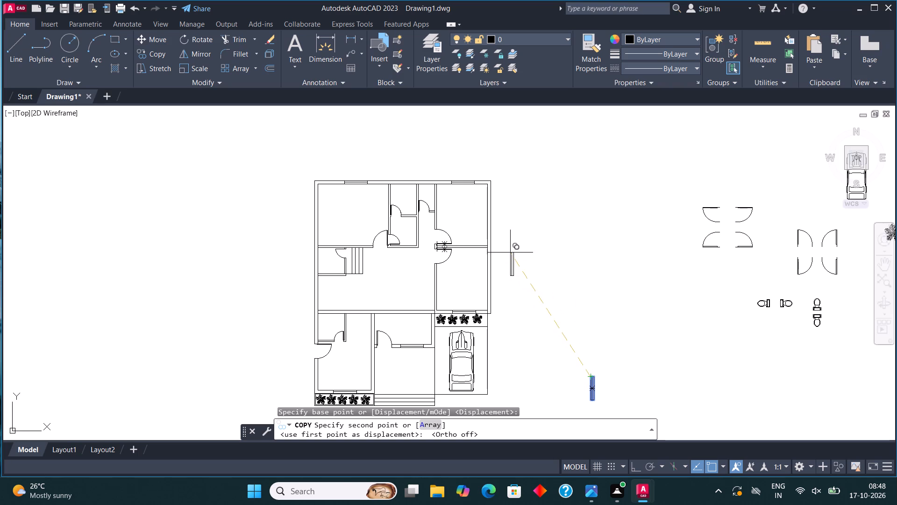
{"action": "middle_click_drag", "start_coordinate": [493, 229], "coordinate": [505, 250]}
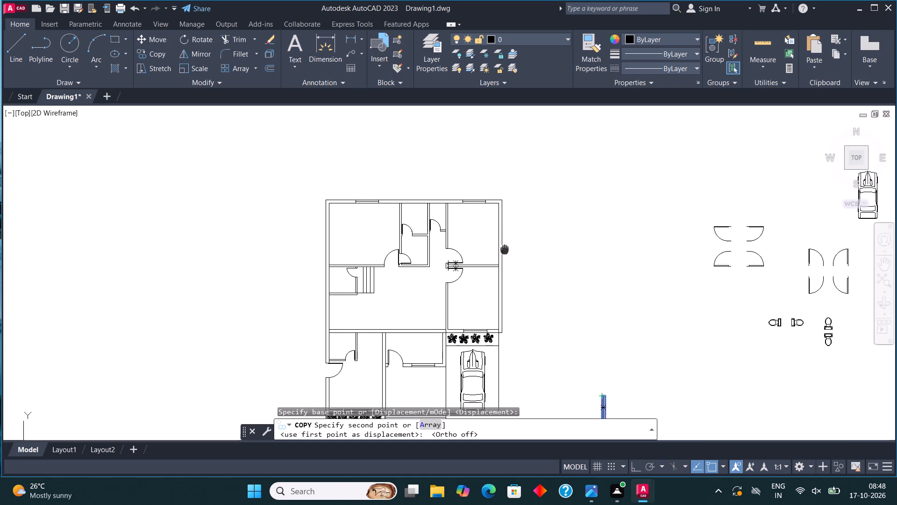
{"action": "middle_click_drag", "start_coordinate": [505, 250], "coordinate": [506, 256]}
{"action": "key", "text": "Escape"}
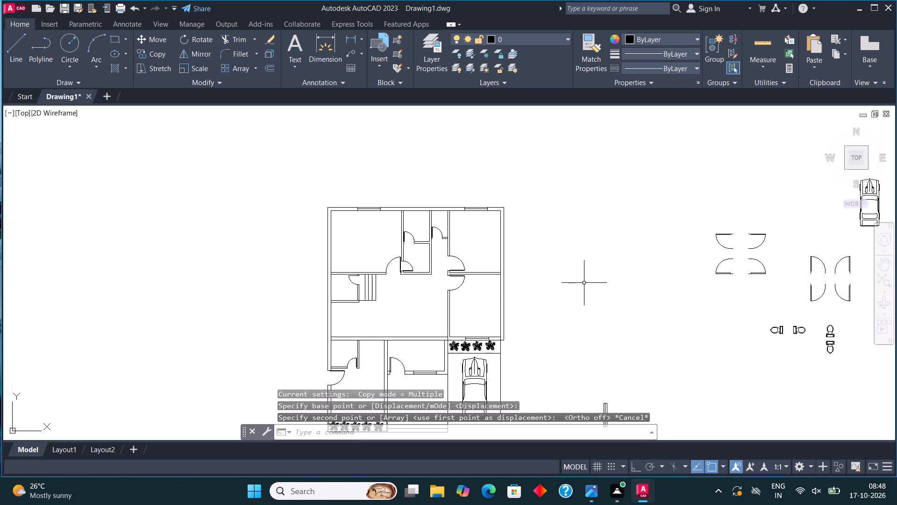
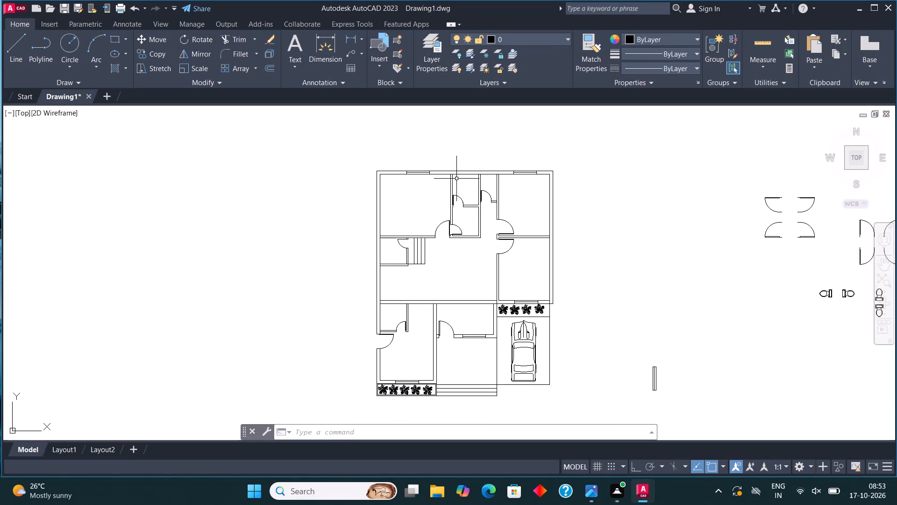
Draw a small window in the top outer wall of the upper small middle room: a rectangle across the wall thickness with a horizontal centre line.
{"action": "scroll", "coordinate": [465, 164], "scroll_direction": "up", "scroll_amount": 4}
{"action": "left_click", "coordinate": [113, 39]}
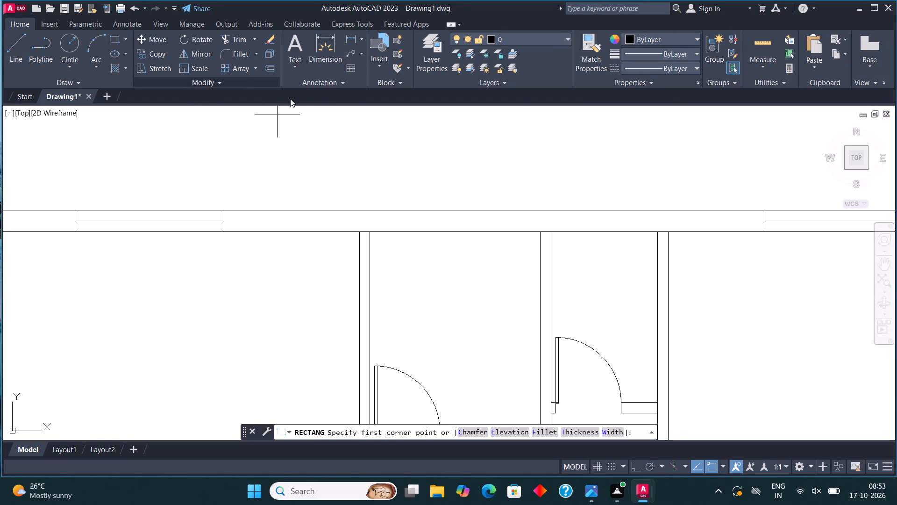
{"action": "left_click", "coordinate": [416, 235]}
{"action": "left_click", "coordinate": [507, 210]}
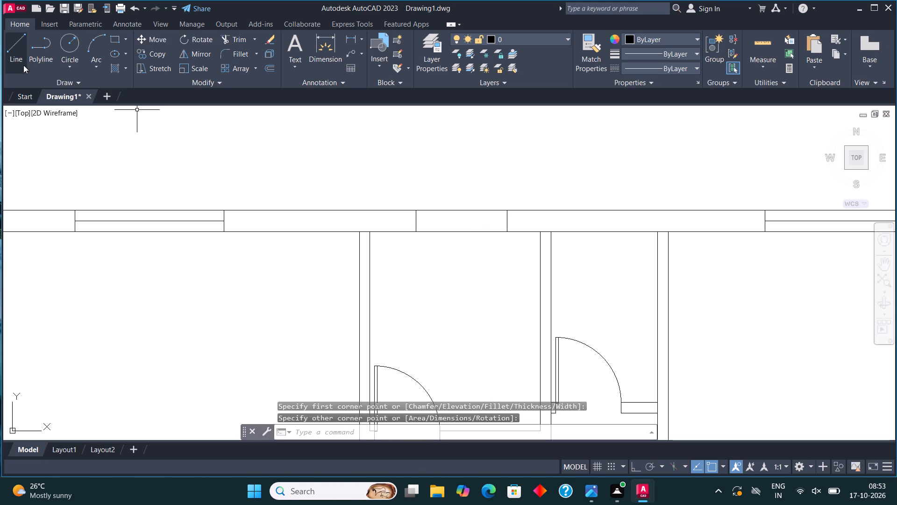
{"action": "left_click", "coordinate": [13, 45]}
{"action": "left_click", "coordinate": [420, 220]}
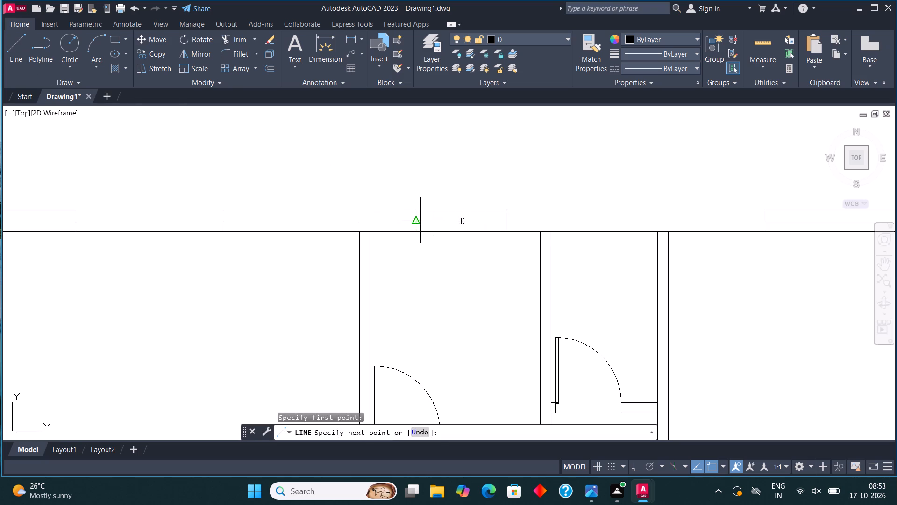
{"action": "left_click", "coordinate": [508, 221]}
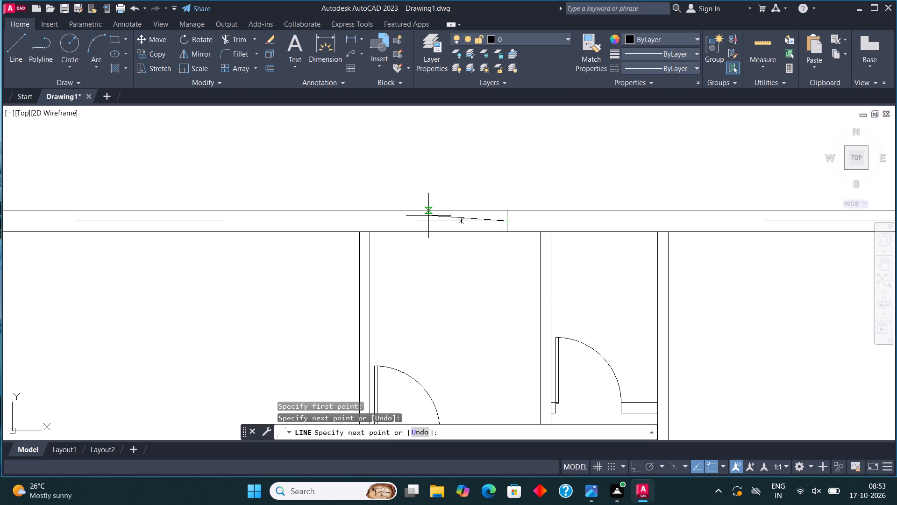
{"action": "key", "text": "Escape"}
Copy the new small window from its upper-left corner into the top outer wall of the narrow room to the east.
{"action": "left_click", "coordinate": [409, 239]}
{"action": "left_click", "coordinate": [511, 189]}
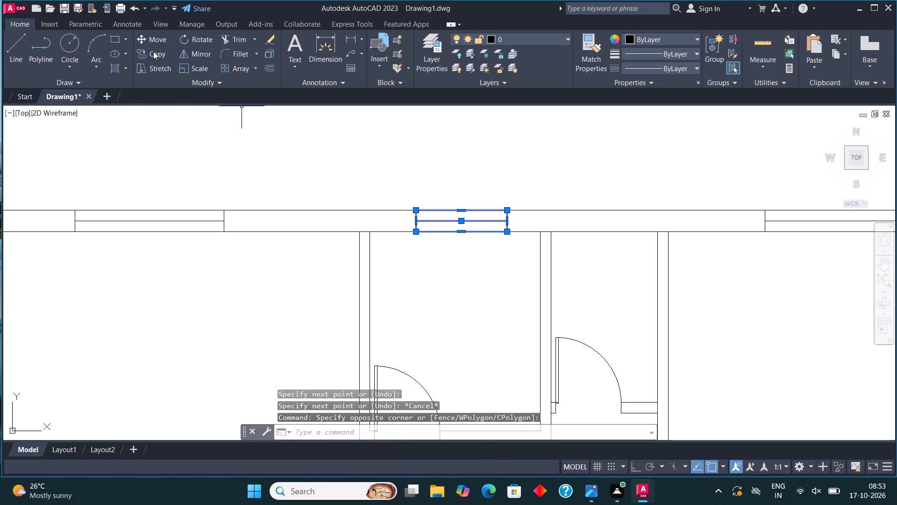
{"action": "left_click", "coordinate": [153, 51]}
{"action": "left_click", "coordinate": [416, 207]}
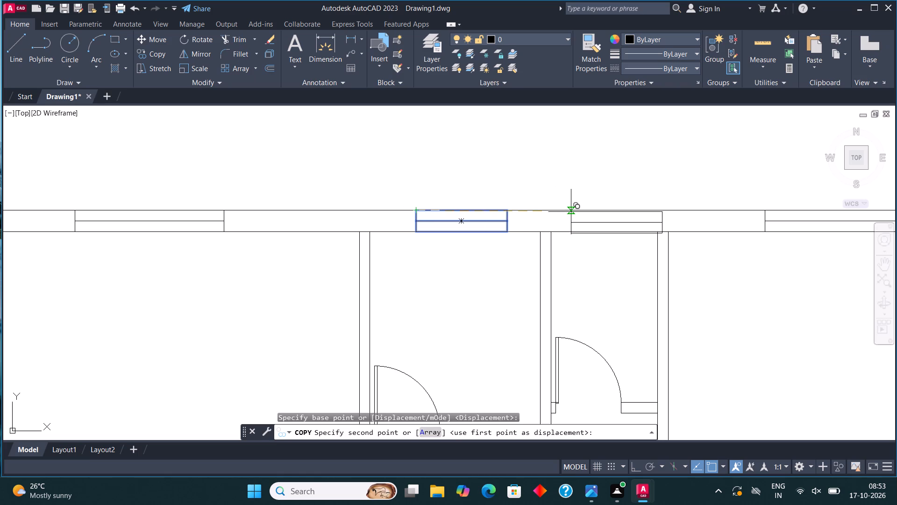
{"action": "left_click", "coordinate": [561, 212]}
Place one more small window copy in the empty space west of the plan and end the copying.
{"action": "scroll", "coordinate": [485, 184], "scroll_direction": "down", "scroll_amount": 2}
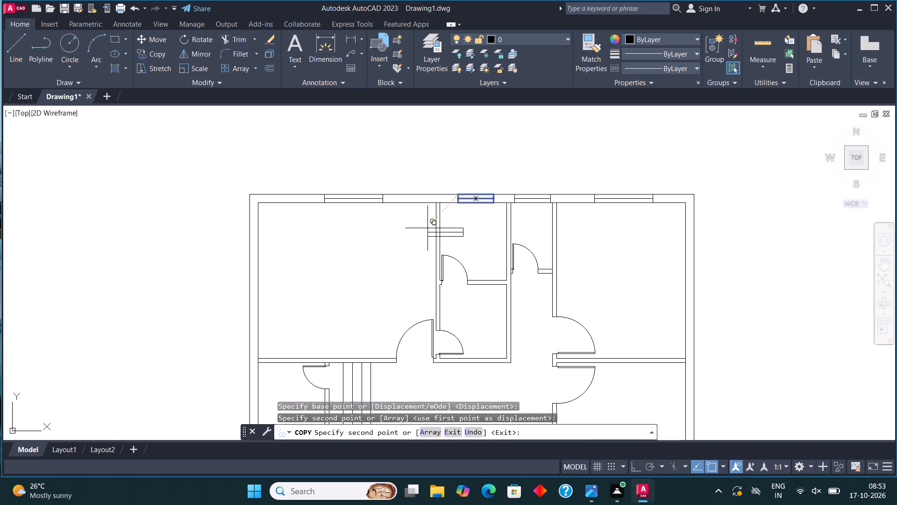
{"action": "scroll", "coordinate": [428, 232], "scroll_direction": "down", "scroll_amount": 3}
{"action": "scroll", "coordinate": [343, 300], "scroll_direction": "up", "scroll_amount": 3}
{"action": "left_click", "coordinate": [363, 281]}
{"action": "key", "text": "Escape"}
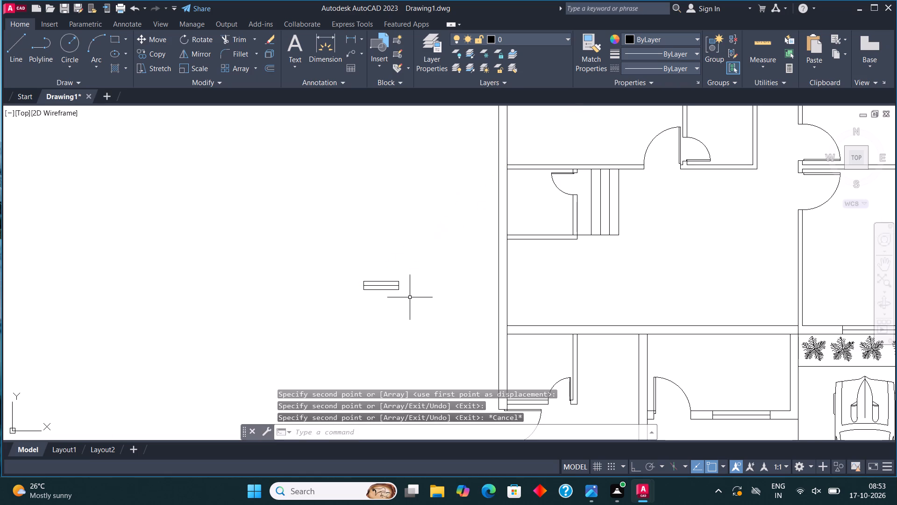
Rotate the loose small window copy 90 degrees to vertical with Ortho on.
{"action": "left_click", "coordinate": [410, 297]}
{"action": "left_click", "coordinate": [316, 268]}
{"action": "left_click", "coordinate": [199, 36]}
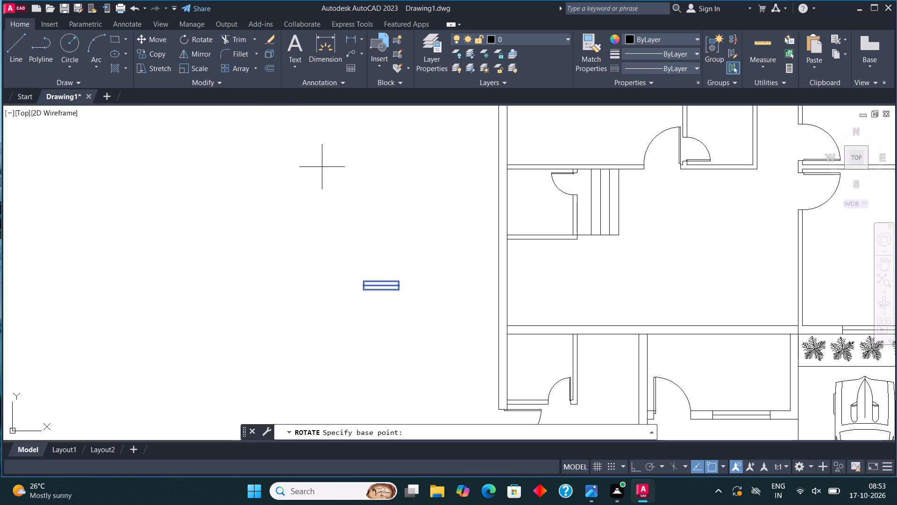
{"action": "key", "text": "F8"}
{"action": "left_click", "coordinate": [377, 270]}
{"action": "left_click", "coordinate": [372, 314]}
With Ortho off, copy the vertical window from its upper-left corner into the west outer wall of the small room above the entrance door.
{"action": "left_click", "coordinate": [366, 298]}
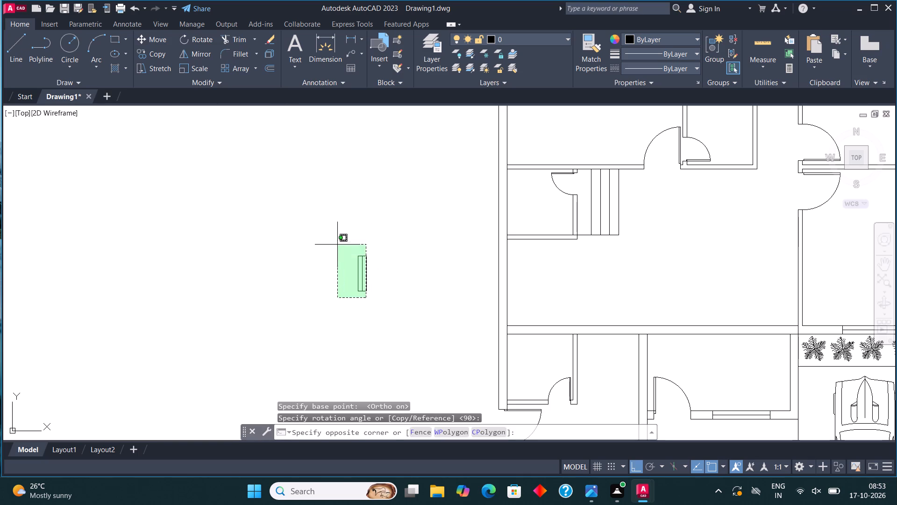
{"action": "left_click", "coordinate": [337, 245]}
{"action": "left_click_drag", "start_coordinate": [393, 342], "coordinate": [388, 317]}
{"action": "left_click", "coordinate": [342, 228]}
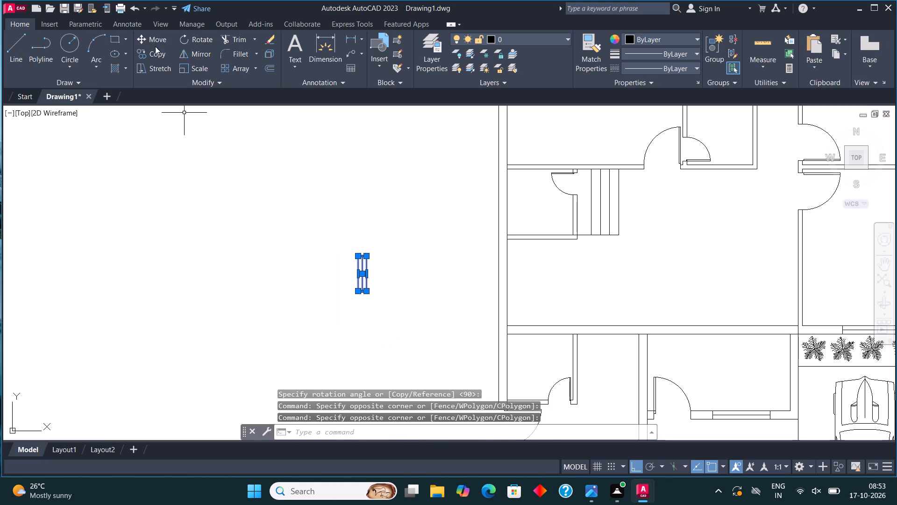
{"action": "left_click", "coordinate": [157, 58]}
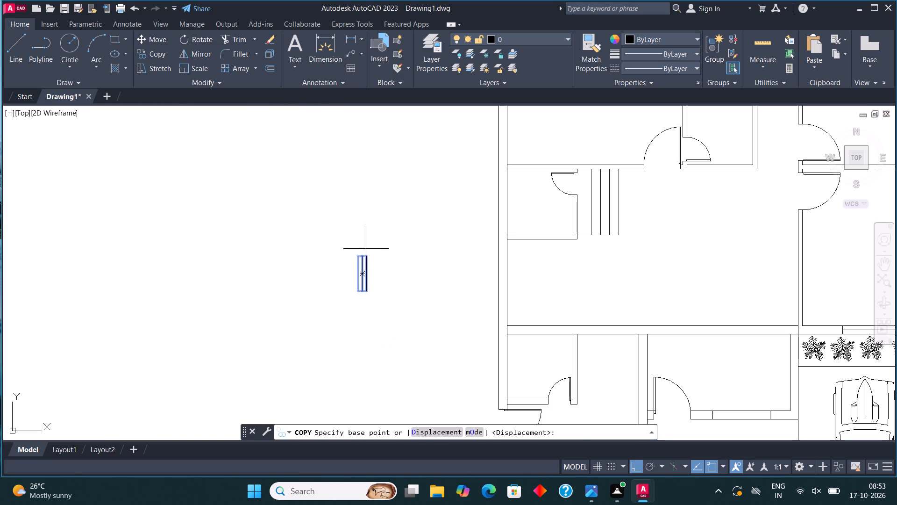
{"action": "left_click", "coordinate": [353, 257]}
{"action": "key", "text": "F8"}
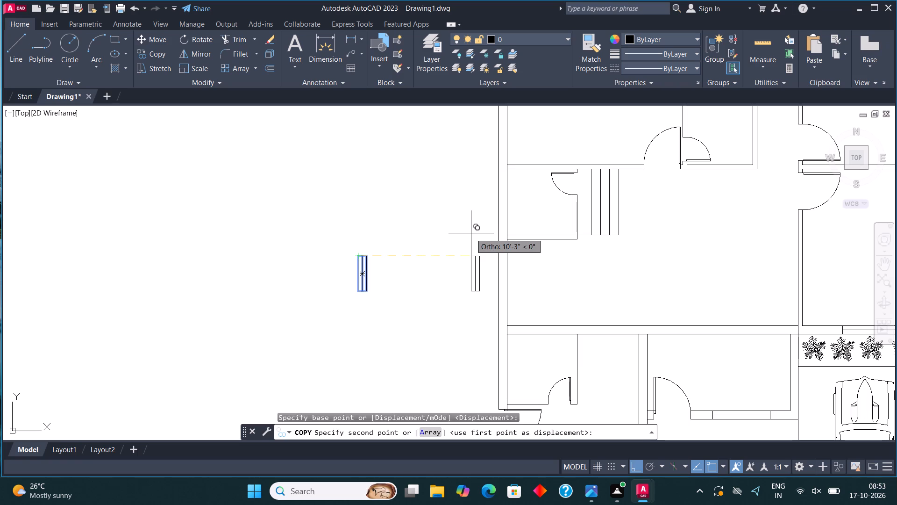
{"action": "scroll", "coordinate": [529, 221], "scroll_direction": "down", "scroll_amount": 2}
{"action": "scroll", "coordinate": [521, 280], "scroll_direction": "up", "scroll_amount": 3}
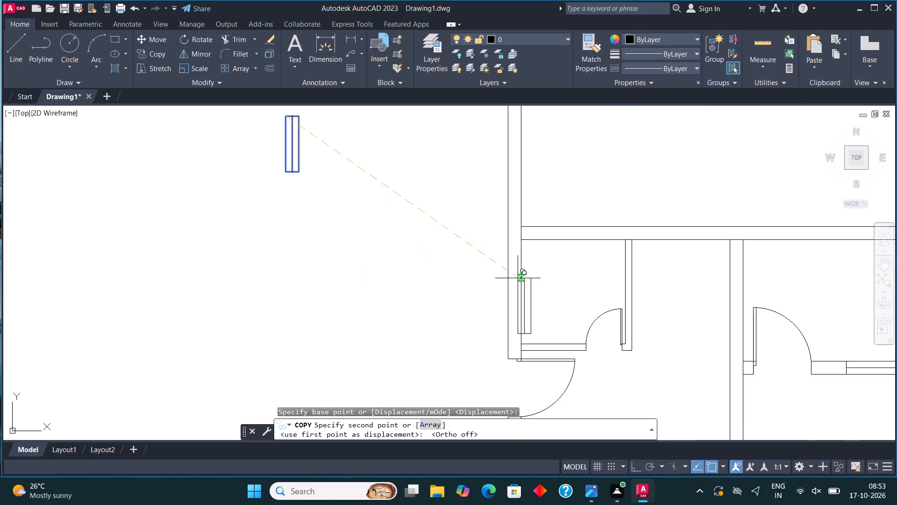
{"action": "left_click", "coordinate": [509, 269]}
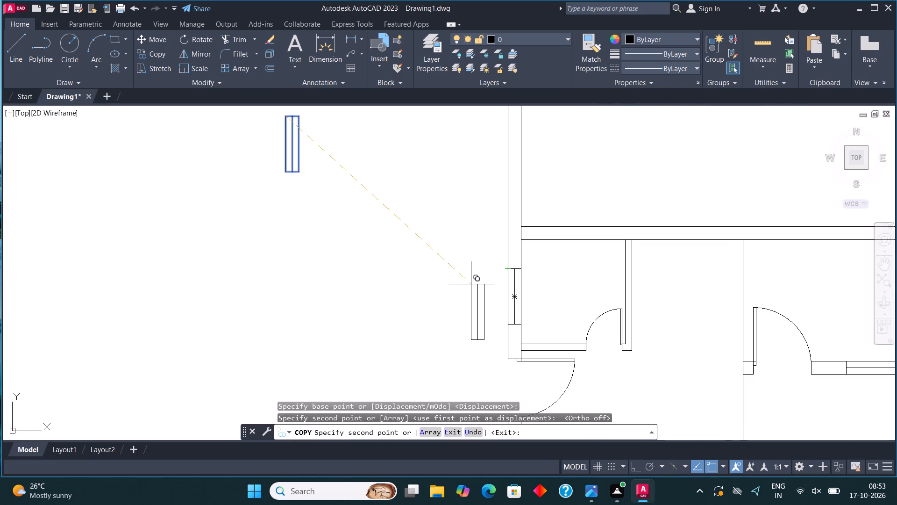
Place another vertical window copy in the west outer wall of the small room beside the stairs and end the copying.
{"action": "scroll", "coordinate": [476, 304], "scroll_direction": "down", "scroll_amount": 4}
{"action": "scroll", "coordinate": [484, 260], "scroll_direction": "up", "scroll_amount": 4}
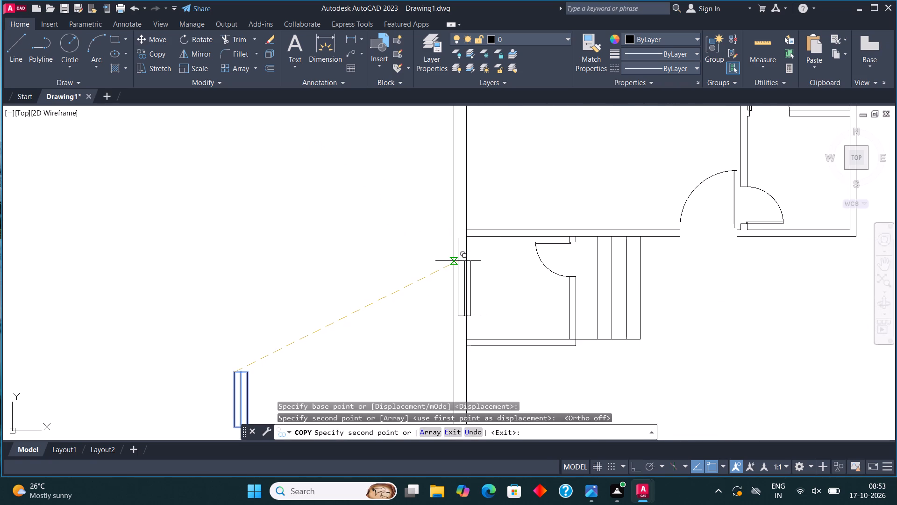
{"action": "left_click", "coordinate": [455, 260]}
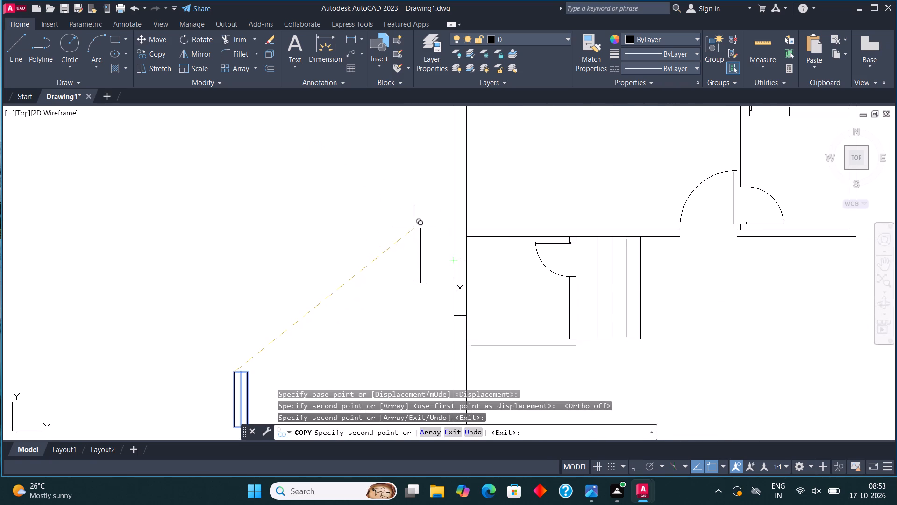
{"action": "scroll", "coordinate": [221, 199], "scroll_direction": "down", "scroll_amount": 4}
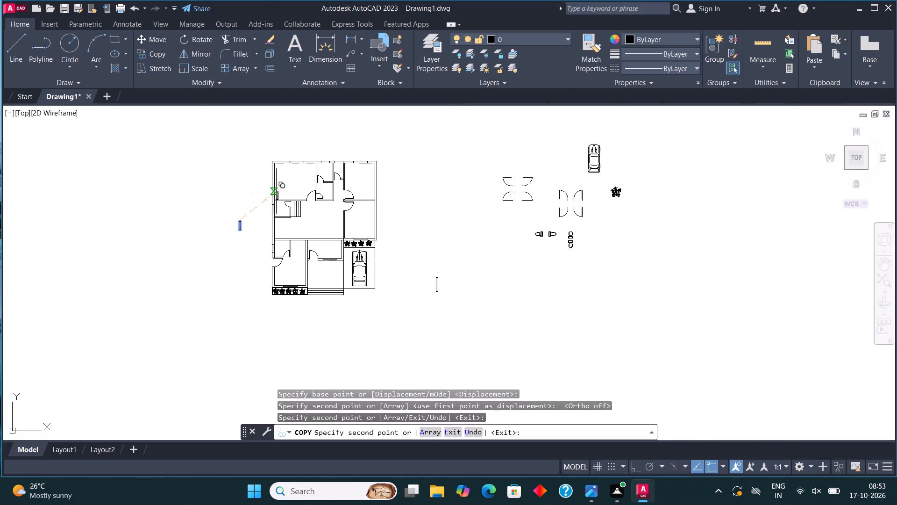
{"action": "key", "text": "Escape"}
Look over the floor plan from the entrance room and car porch up to the upper rooms, checking the window placement.
{"action": "scroll", "coordinate": [263, 249], "scroll_direction": "up", "scroll_amount": 4}
{"action": "middle_click_drag", "start_coordinate": [290, 189], "coordinate": [306, 126]}
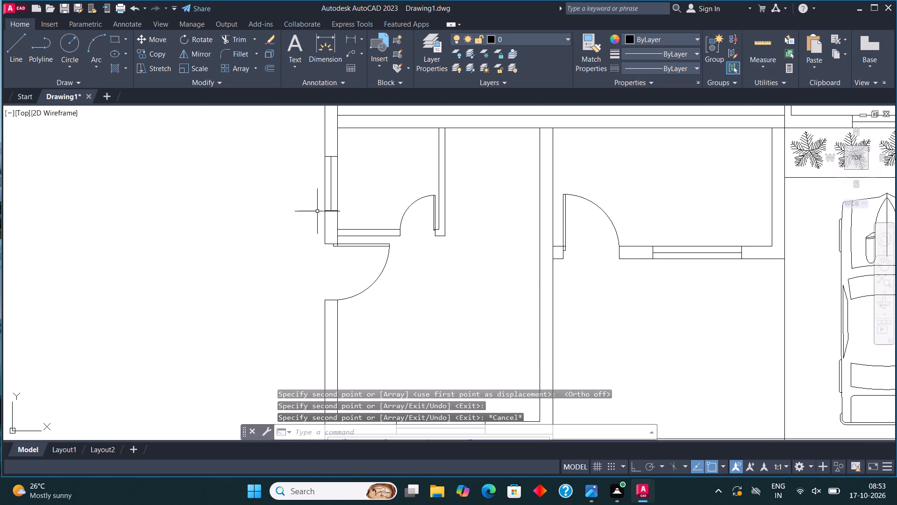
{"action": "scroll", "coordinate": [320, 227], "scroll_direction": "down", "scroll_amount": 1}
{"action": "middle_click_drag", "start_coordinate": [340, 257], "coordinate": [345, 185]}
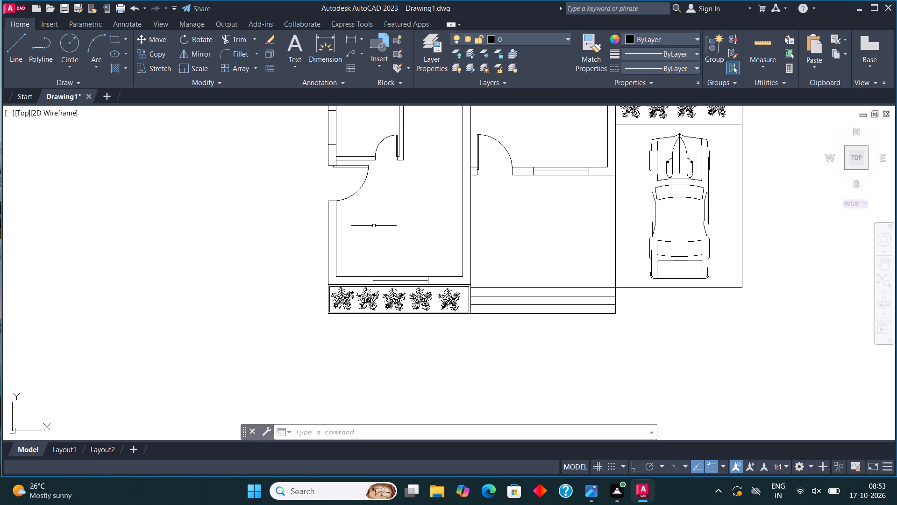
{"action": "middle_click_drag", "start_coordinate": [493, 223], "coordinate": [522, 319]}
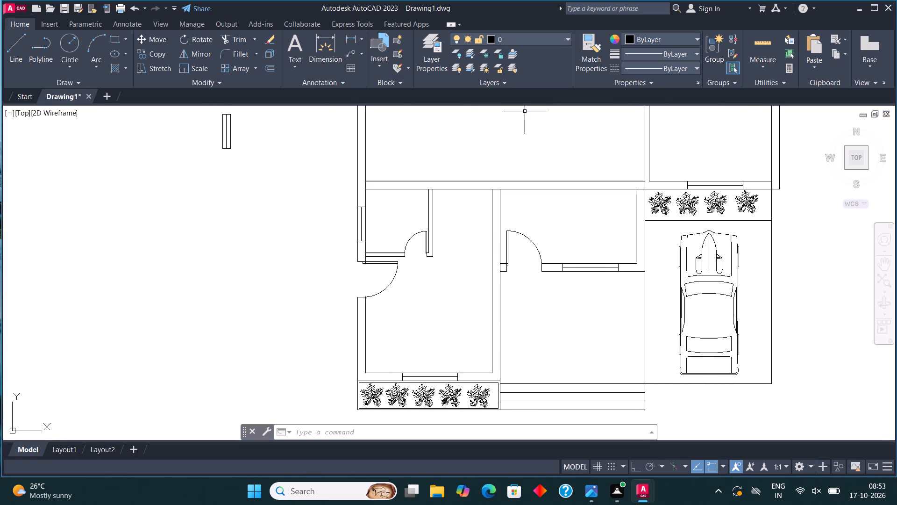
{"action": "middle_click_drag", "start_coordinate": [463, 199], "coordinate": [465, 332]}
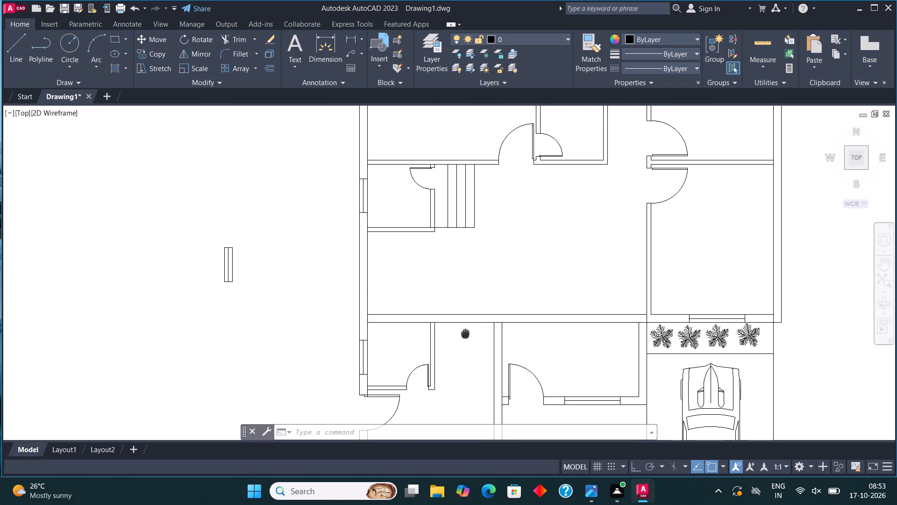
{"action": "middle_click_drag", "start_coordinate": [465, 332], "coordinate": [504, 316]}
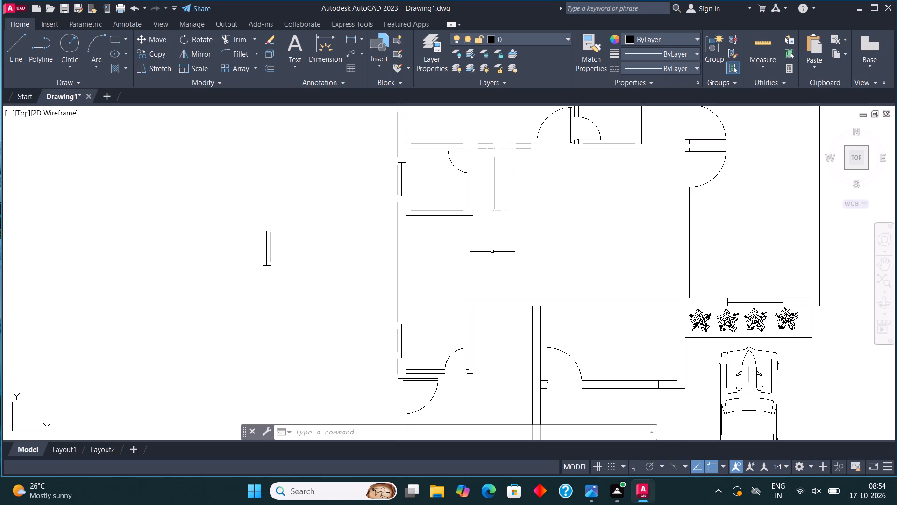
{"action": "middle_click_drag", "start_coordinate": [454, 269], "coordinate": [426, 280]}
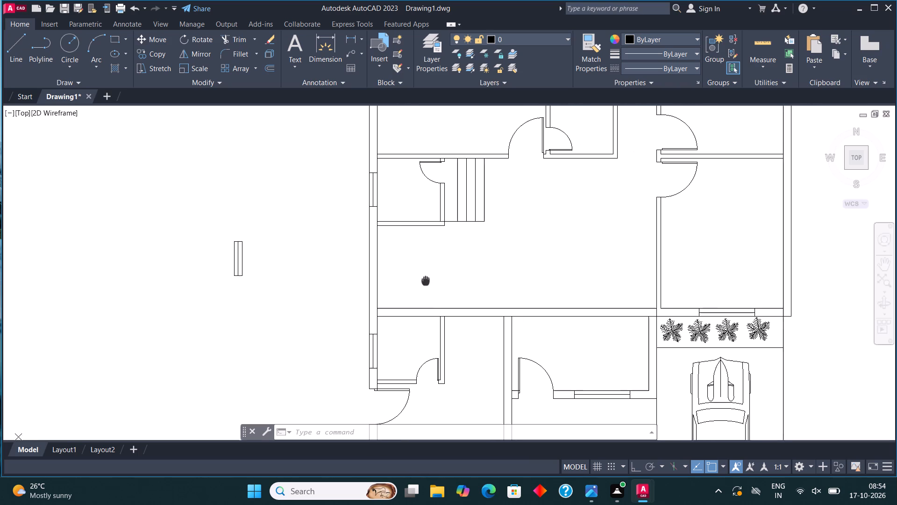
{"action": "middle_click_drag", "start_coordinate": [426, 280], "coordinate": [426, 344]}
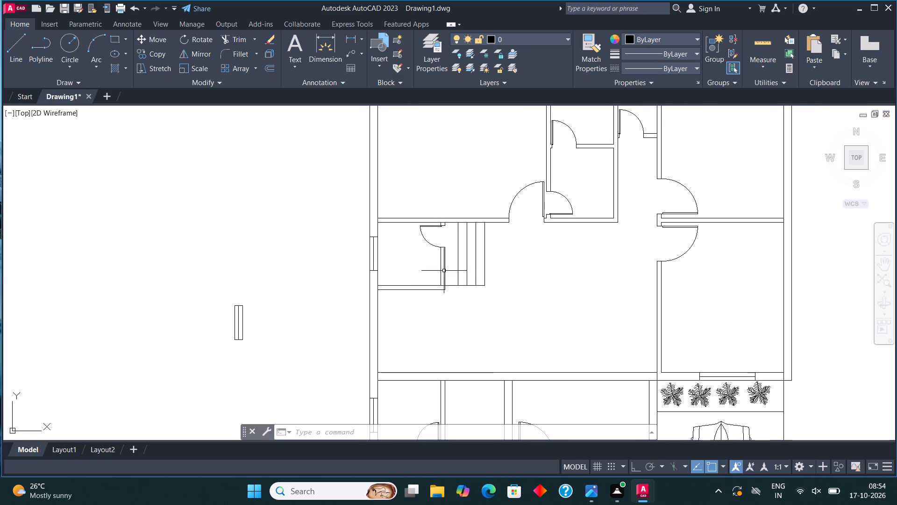
{"action": "middle_click_drag", "start_coordinate": [444, 272], "coordinate": [420, 358]}
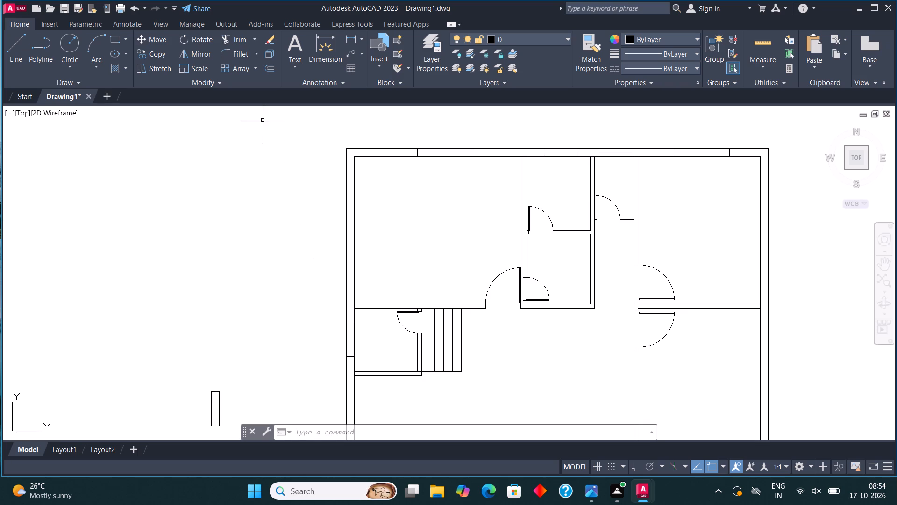
Draw the bed outline as a rectangle against the west wall of the upper-left room.
{"action": "scroll", "coordinate": [387, 222], "scroll_direction": "up", "scroll_amount": 1}
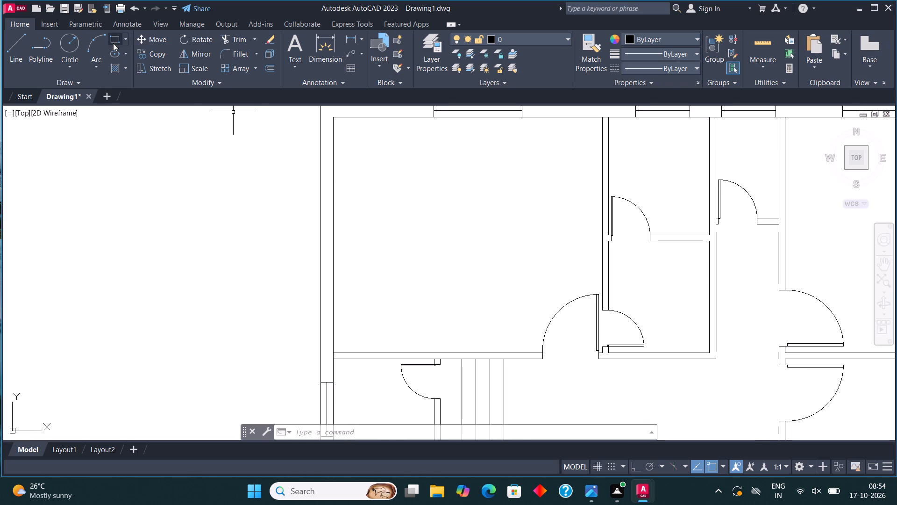
{"action": "left_click", "coordinate": [113, 43]}
{"action": "left_click", "coordinate": [336, 194]}
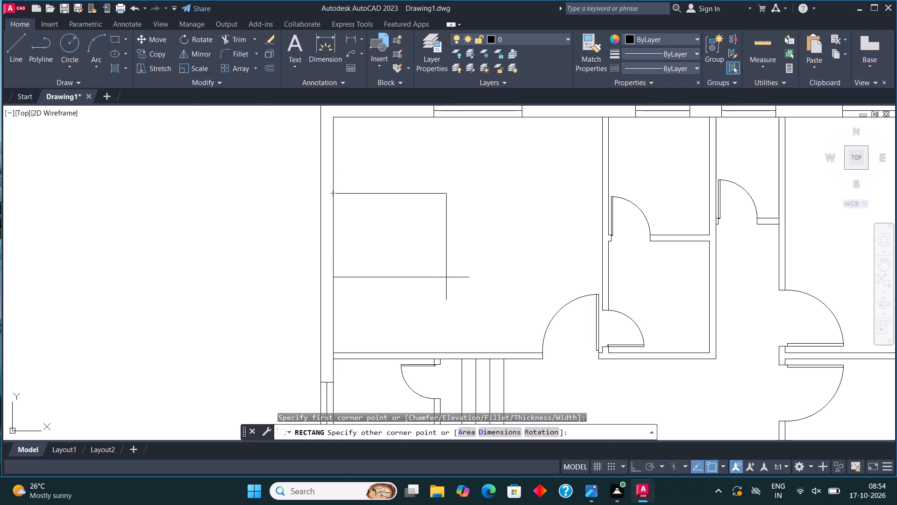
{"action": "left_click", "coordinate": [453, 280]}
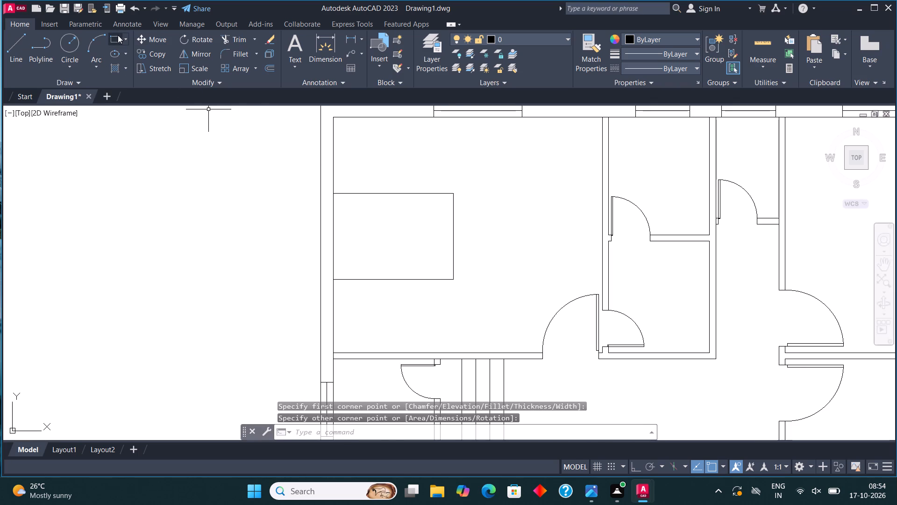
Draw a bedside table directly below the bed against the west wall: a small rectangle with a circle centred in it.
{"action": "left_click", "coordinate": [118, 35]}
{"action": "left_click", "coordinate": [330, 275]}
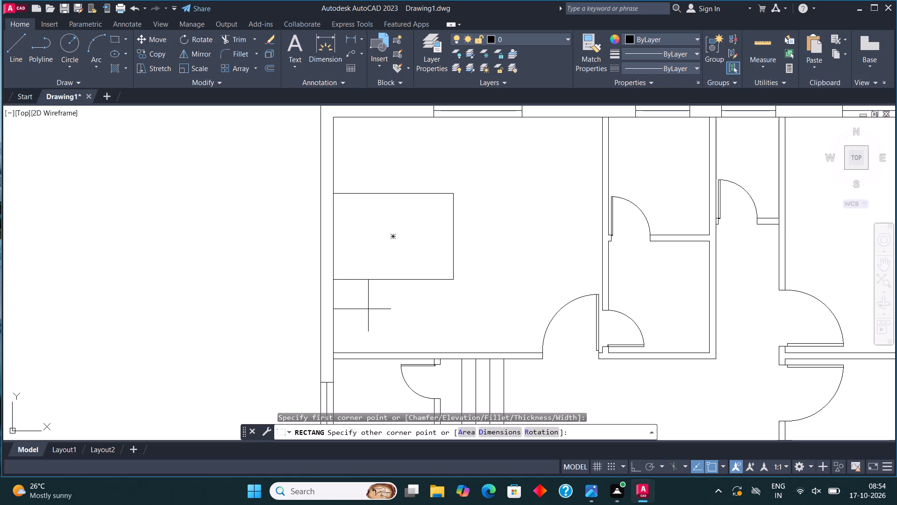
{"action": "left_click", "coordinate": [370, 310]}
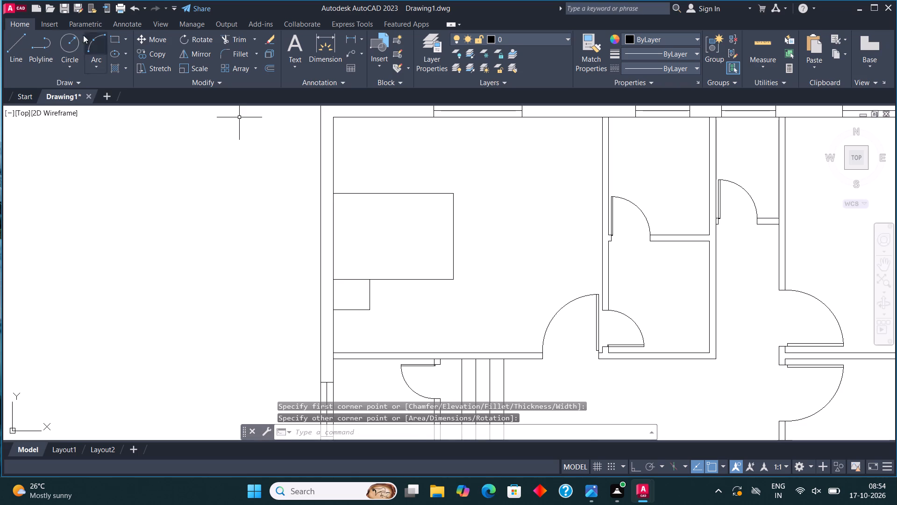
{"action": "left_click", "coordinate": [62, 40]}
{"action": "left_click", "coordinate": [351, 299]}
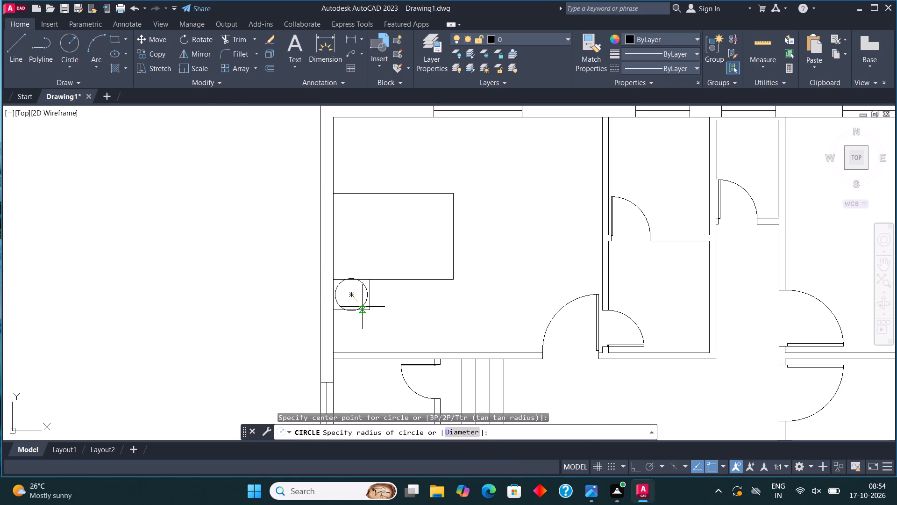
{"action": "left_click", "coordinate": [357, 303]}
Copy the bedside table with its circle from its lower-left corner to the bed's upper-left corner.
{"action": "left_click", "coordinate": [380, 305]}
{"action": "left_click", "coordinate": [345, 289]}
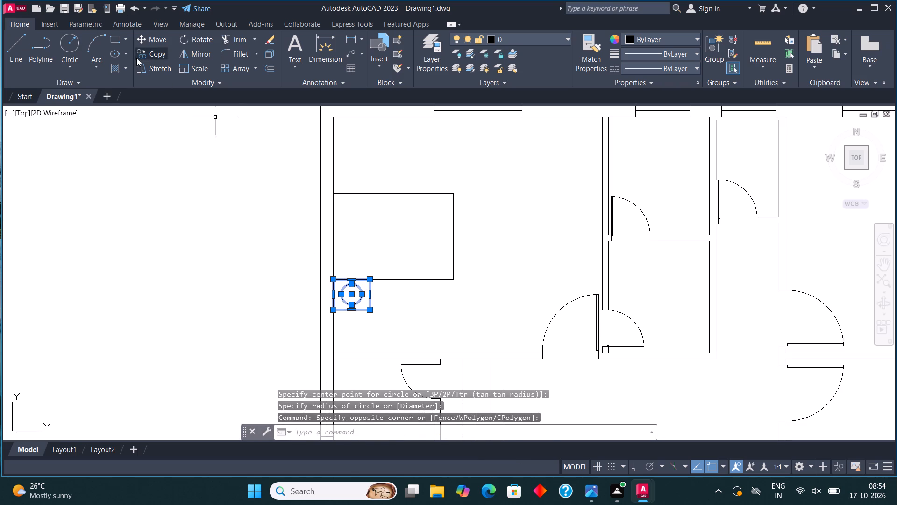
{"action": "left_click", "coordinate": [145, 54]}
{"action": "left_click", "coordinate": [332, 310]}
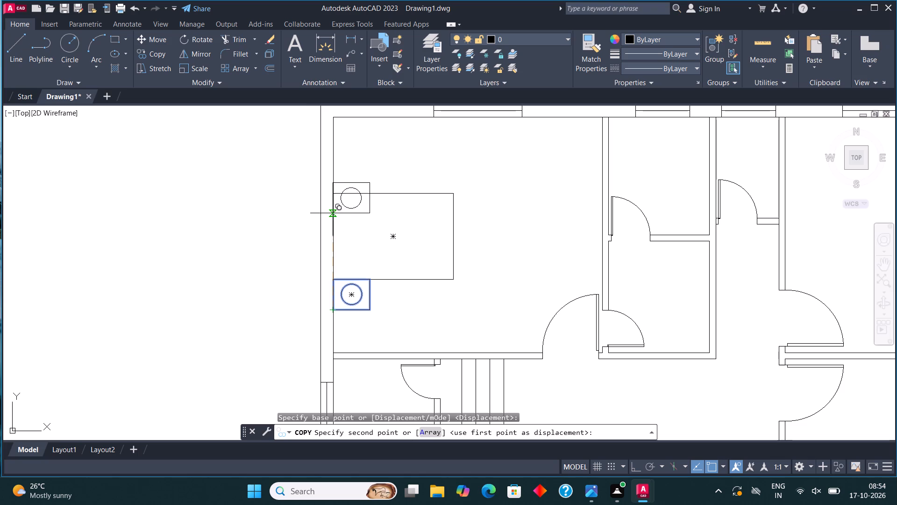
{"action": "left_click", "coordinate": [331, 193]}
{"action": "key", "text": "Escape"}
Draw a pillow as a small upright rectangle on the lower half of the bed, near its headboard side.
{"action": "left_click", "coordinate": [115, 39]}
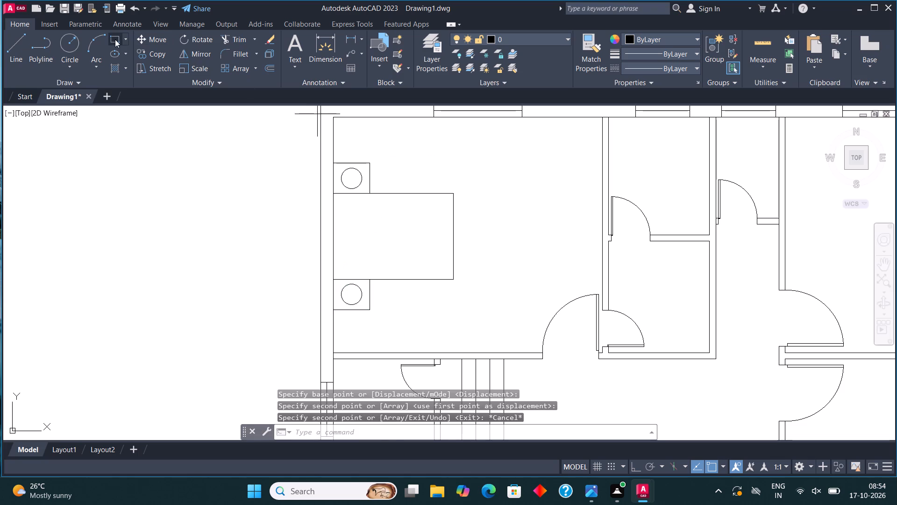
{"action": "scroll", "coordinate": [339, 250], "scroll_direction": "up", "scroll_amount": 2}
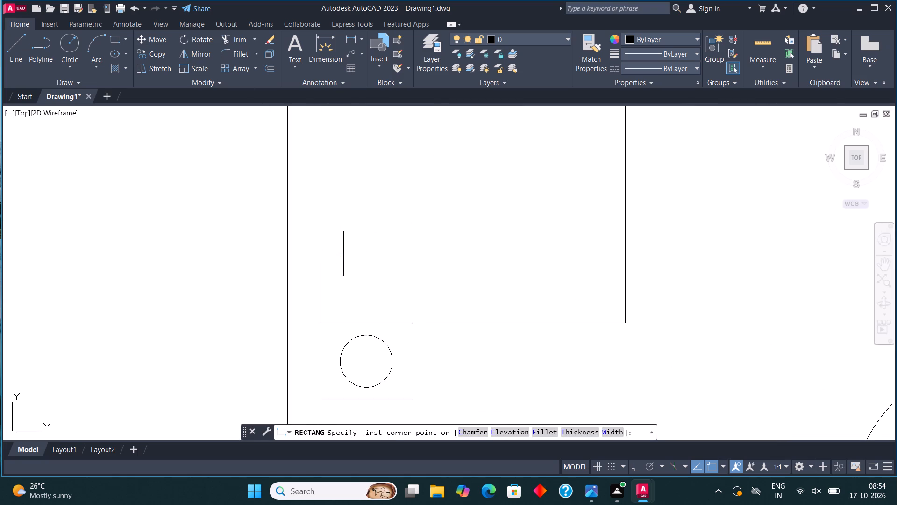
{"action": "left_click", "coordinate": [369, 305]}
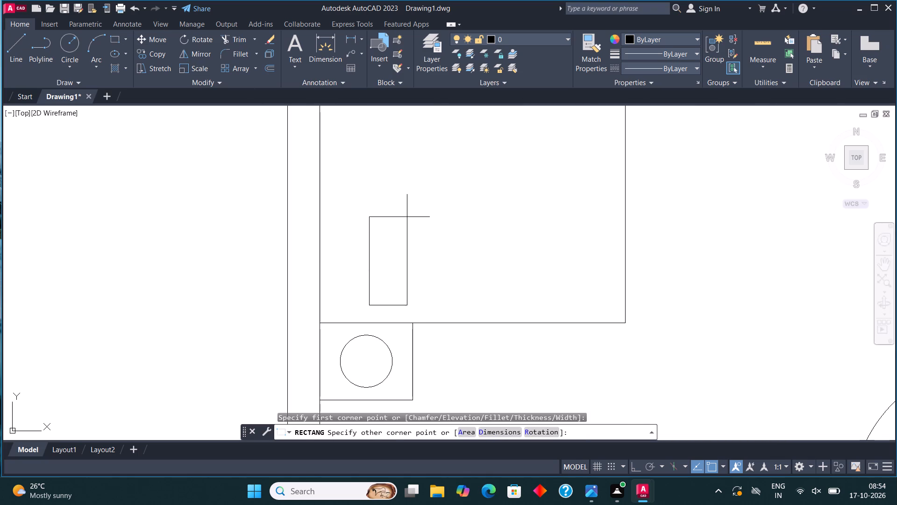
{"action": "left_click", "coordinate": [420, 210]}
Copy the pillow straight up with Ortho on, so the second pillow sits just above the first on the bed.
{"action": "scroll", "coordinate": [418, 204], "scroll_direction": "down", "scroll_amount": 4}
{"action": "middle_click_drag", "start_coordinate": [428, 227], "coordinate": [422, 242]}
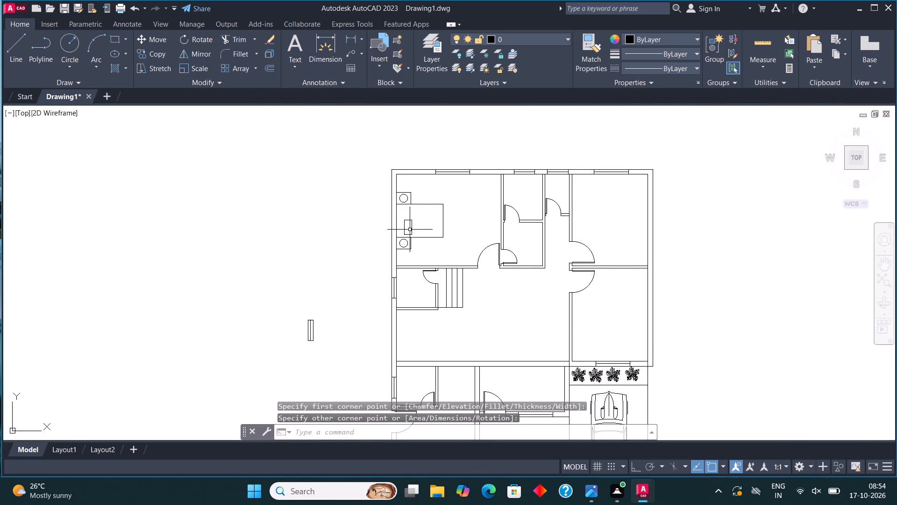
{"action": "scroll", "coordinate": [397, 213], "scroll_direction": "up", "scroll_amount": 4}
{"action": "left_click", "coordinate": [445, 270]}
{"action": "left_click", "coordinate": [428, 251]}
{"action": "left_click", "coordinate": [158, 51]}
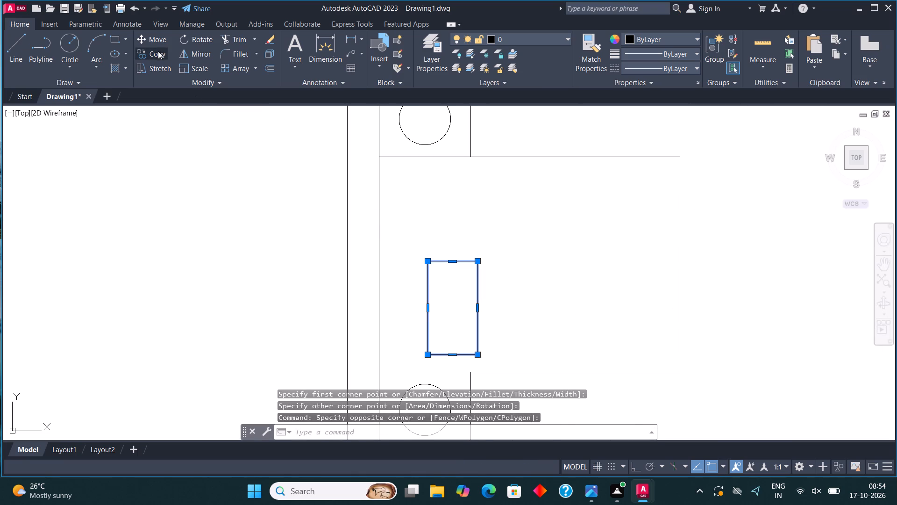
{"action": "left_click", "coordinate": [471, 310]}
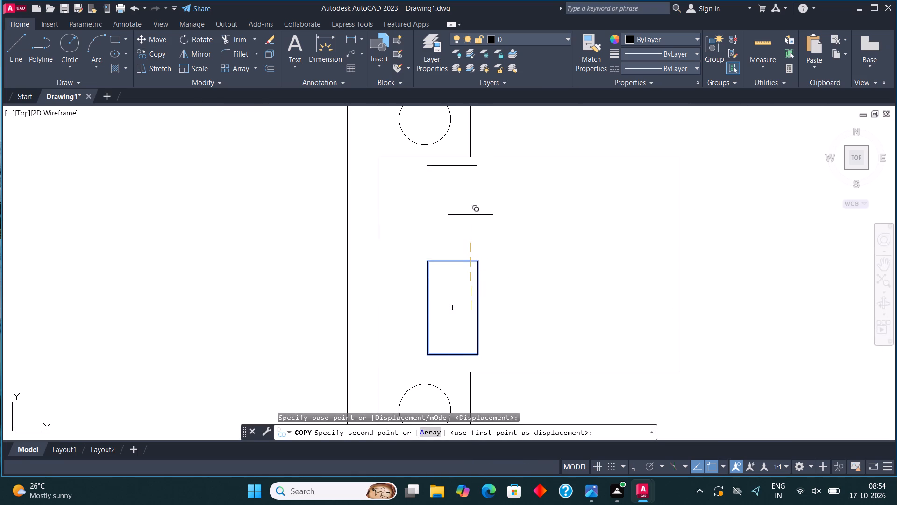
{"action": "key", "text": "F8"}
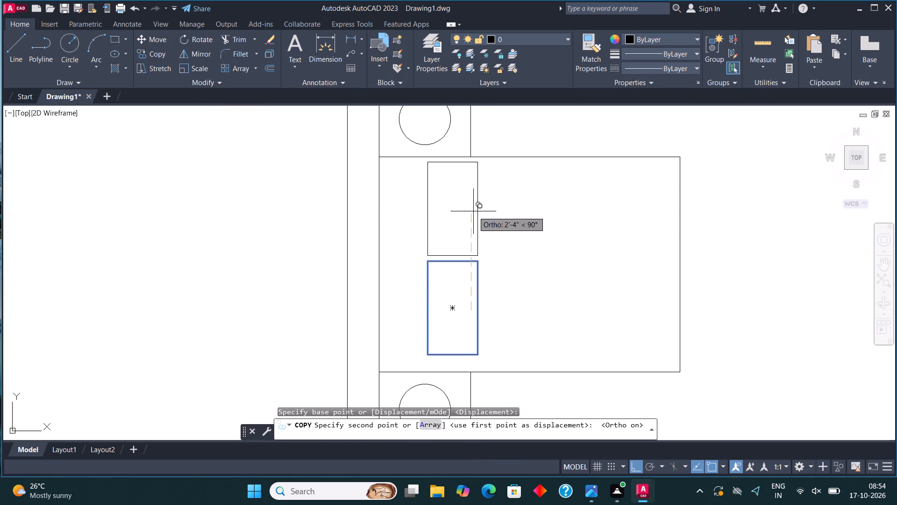
{"action": "left_click", "coordinate": [473, 215]}
{"action": "key", "text": "Escape"}
Move both pillows slightly down so they sit centred between the bed's upper and lower edges.
{"action": "left_click", "coordinate": [499, 295]}
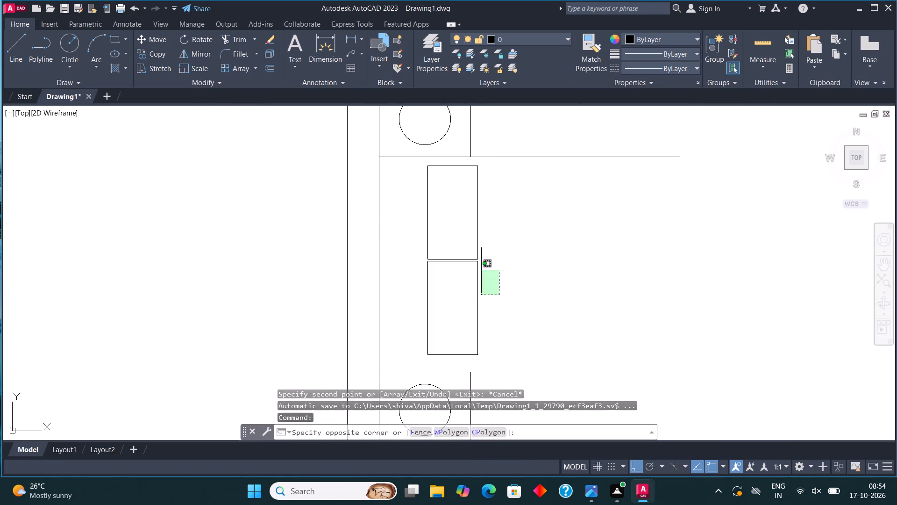
{"action": "left_click", "coordinate": [465, 247]}
{"action": "left_click", "coordinate": [153, 36]}
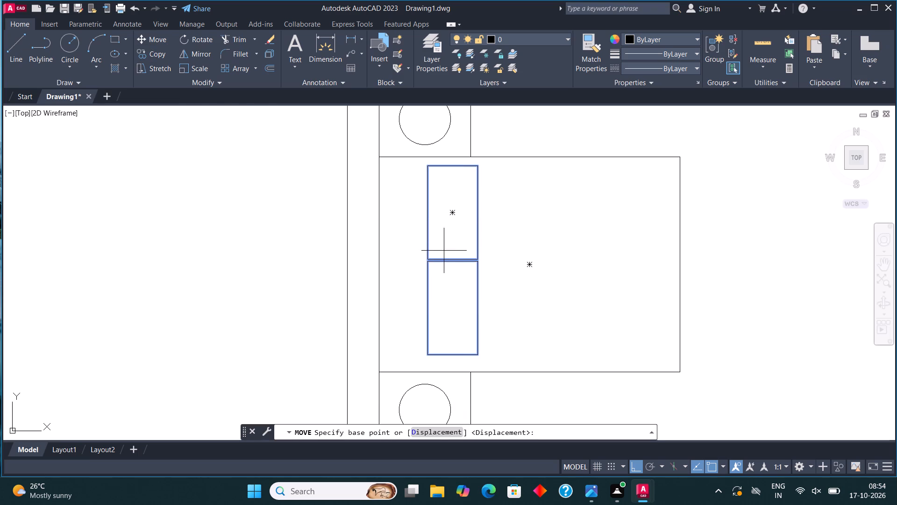
{"action": "left_click", "coordinate": [446, 252]}
{"action": "left_click", "coordinate": [446, 256]}
Draw the blanket edge beside the pillows with lines, ending in an about 11" wide folded corner with a diagonal at the bed's lower edge.
{"action": "scroll", "coordinate": [386, 245], "scroll_direction": "down", "scroll_amount": 2}
{"action": "scroll", "coordinate": [416, 247], "scroll_direction": "up", "scroll_amount": 1}
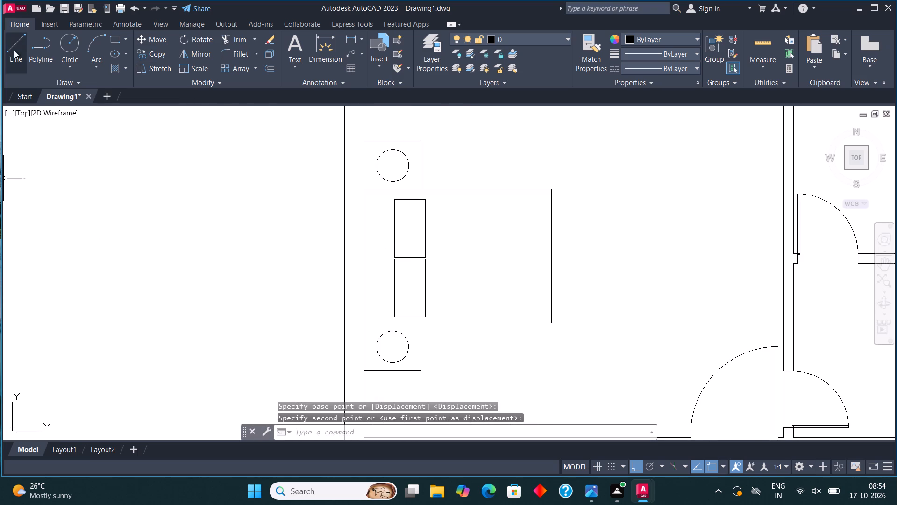
{"action": "left_click", "coordinate": [14, 42]}
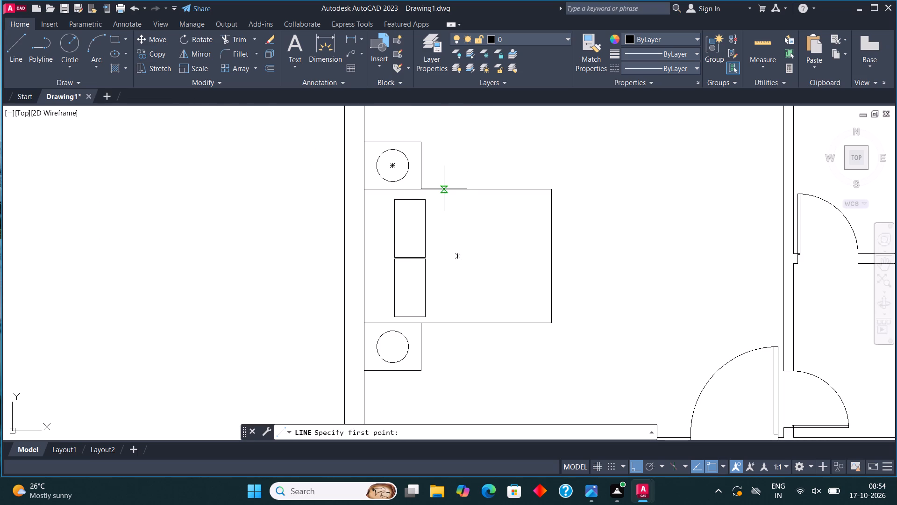
{"action": "left_click", "coordinate": [445, 189]}
{"action": "left_click", "coordinate": [446, 299]}
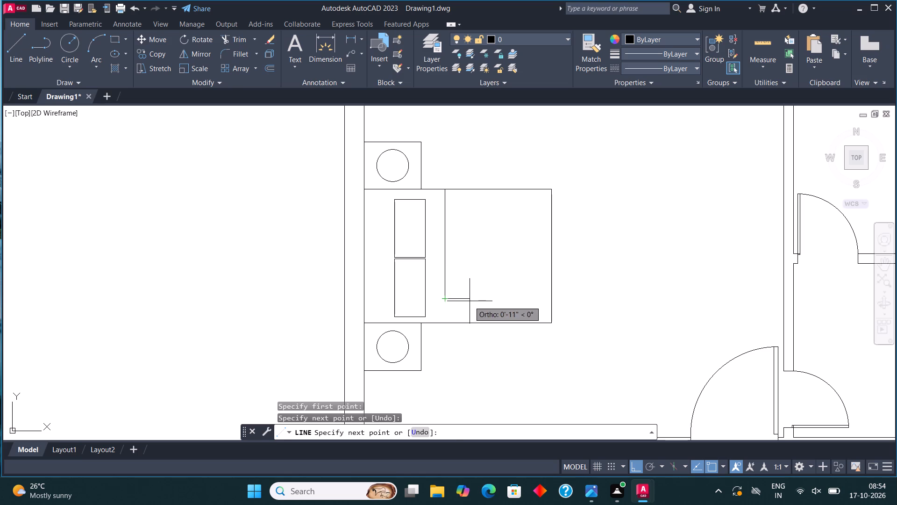
{"action": "left_click", "coordinate": [470, 301]}
{"action": "left_click", "coordinate": [471, 323]}
{"action": "left_click", "coordinate": [442, 301]}
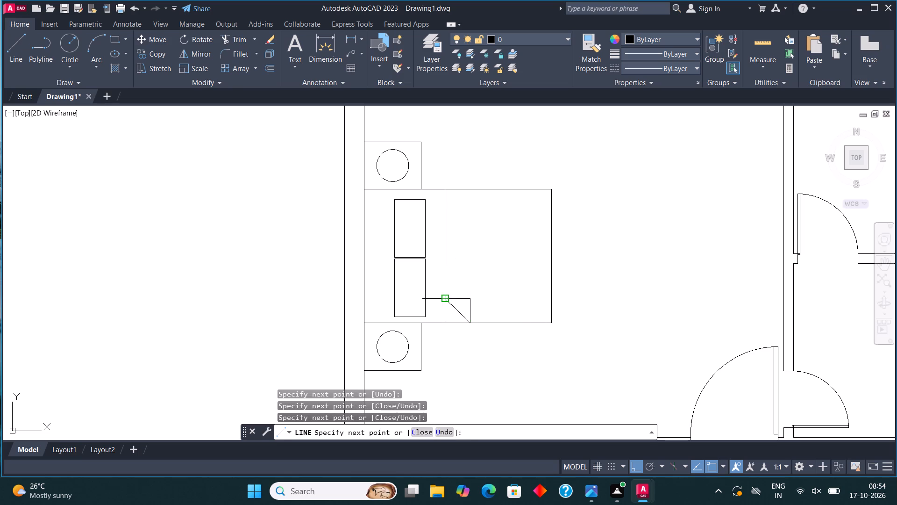
{"action": "key", "text": "Escape"}
Draw a long wardrobe rectangle along the bedroom's south wall, from the inner southwest corner to short of the door.
{"action": "scroll", "coordinate": [384, 311], "scroll_direction": "down", "scroll_amount": 2}
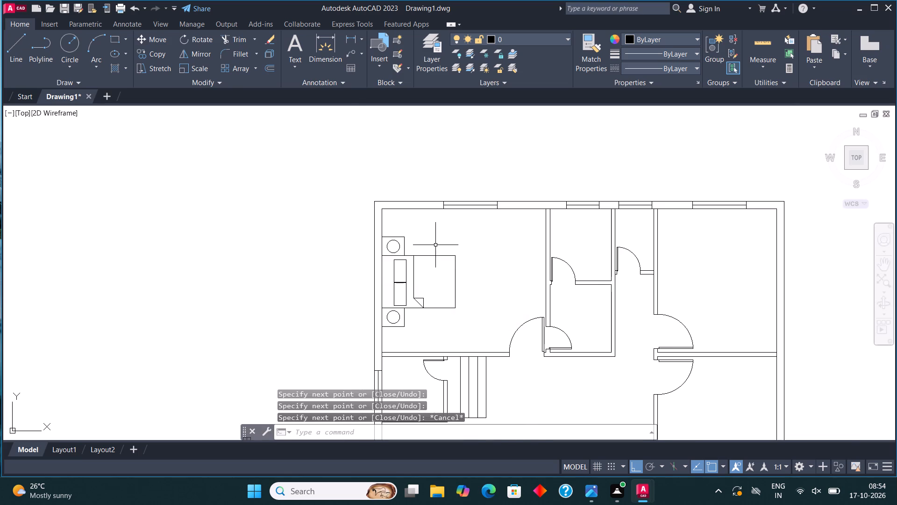
{"action": "scroll", "coordinate": [417, 351], "scroll_direction": "up", "scroll_amount": 1}
{"action": "middle_click_drag", "start_coordinate": [415, 334], "coordinate": [411, 286]}
{"action": "scroll", "coordinate": [412, 289], "scroll_direction": "up", "scroll_amount": 1}
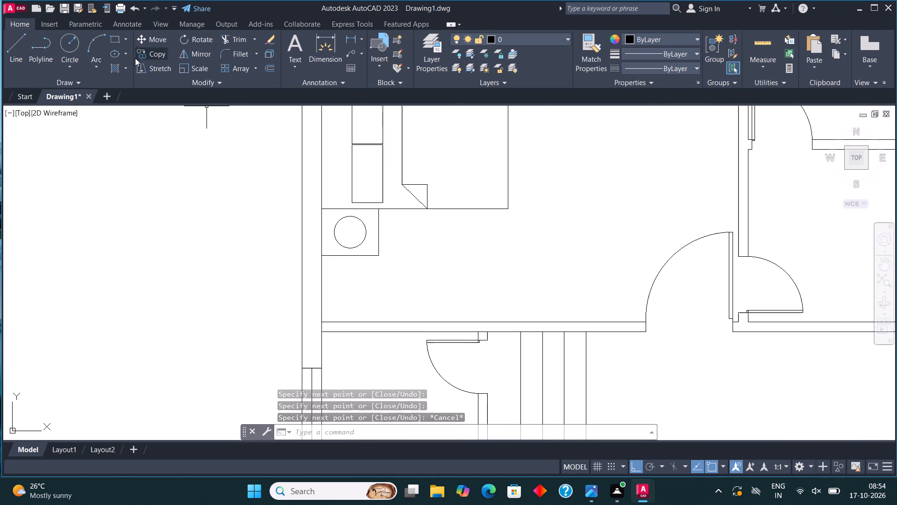
{"action": "left_click", "coordinate": [116, 39]}
{"action": "left_click", "coordinate": [322, 323]}
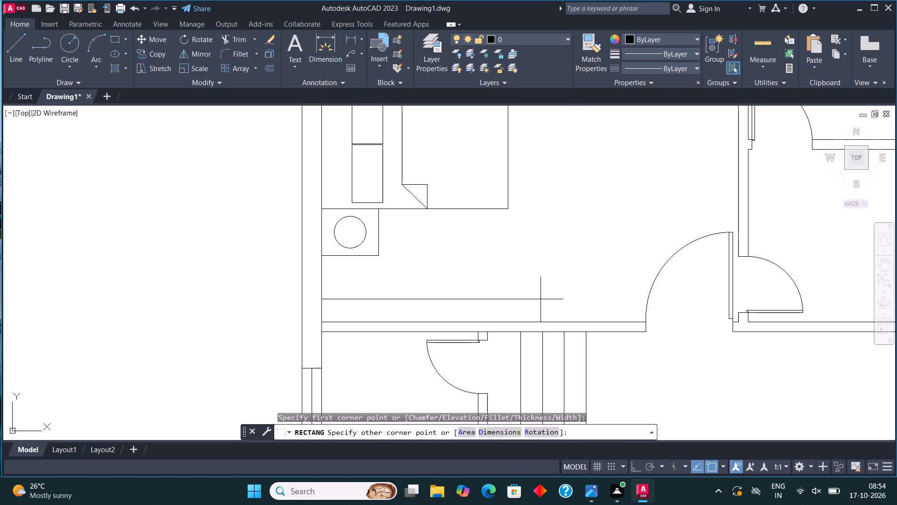
{"action": "left_click", "coordinate": [587, 275]}
Copy the complete bed with pillows, blanket fold and both bedside tables to the empty area northeast of the floor plan.
{"action": "scroll", "coordinate": [453, 299], "scroll_direction": "down", "scroll_amount": 2}
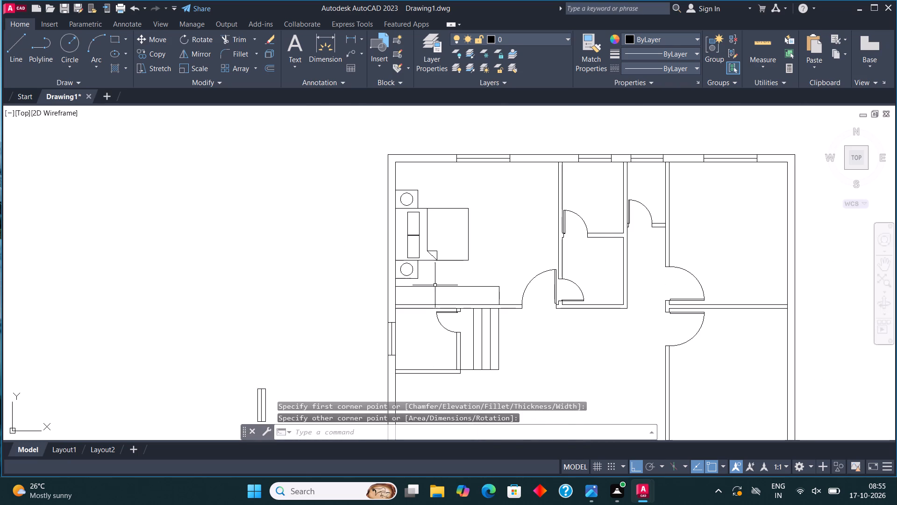
{"action": "middle_click_drag", "start_coordinate": [596, 248], "coordinate": [561, 247]}
{"action": "scroll", "coordinate": [356, 233], "scroll_direction": "up", "scroll_amount": 2}
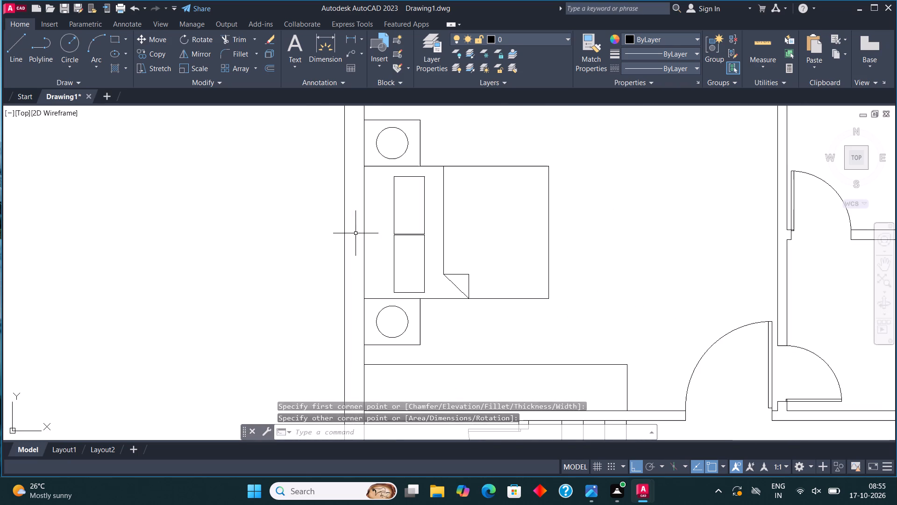
{"action": "left_click", "coordinate": [441, 340]}
{"action": "left_click", "coordinate": [398, 138]}
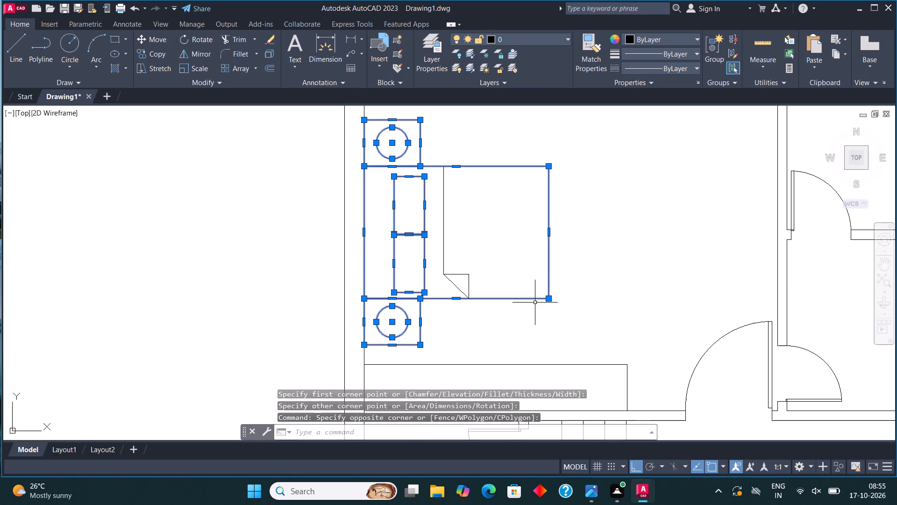
{"action": "left_click", "coordinate": [548, 345]}
{"action": "left_click", "coordinate": [419, 156]}
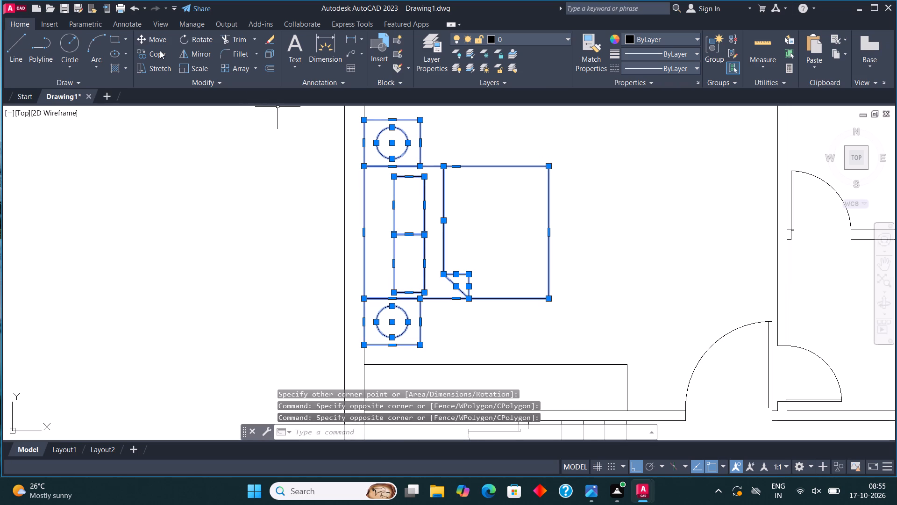
{"action": "left_click", "coordinate": [160, 50]}
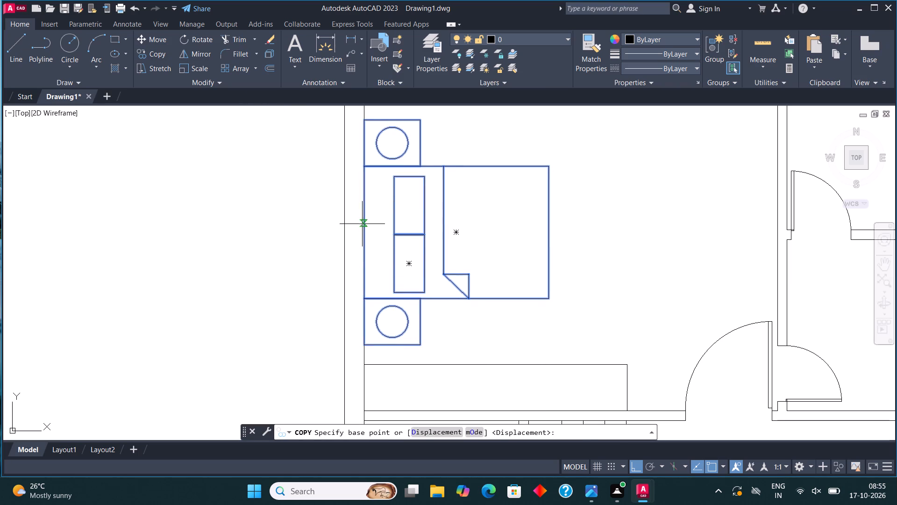
{"action": "left_click", "coordinate": [365, 231]}
{"action": "scroll", "coordinate": [264, 290], "scroll_direction": "down", "scroll_amount": 2}
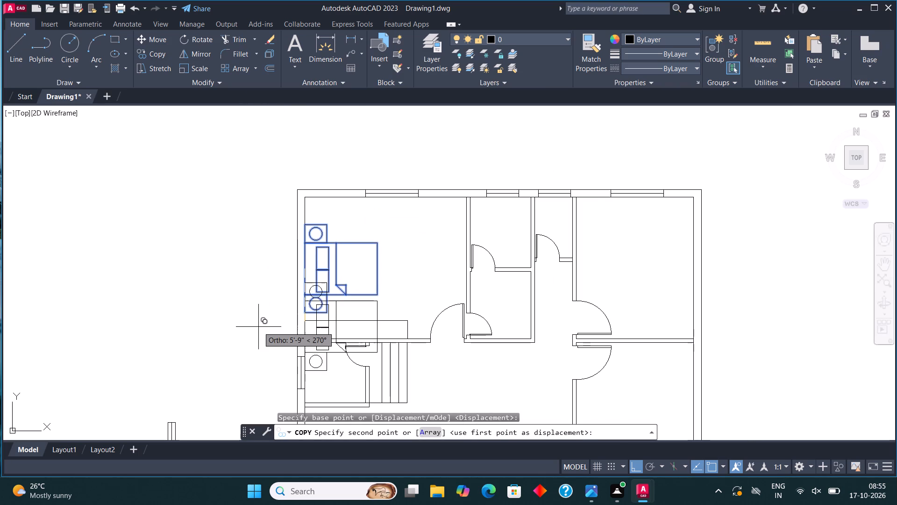
{"action": "key", "text": "F8"}
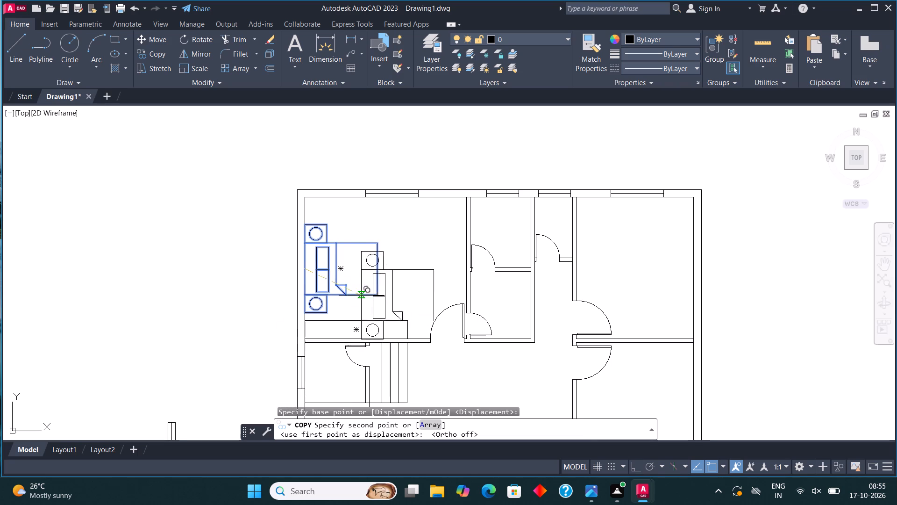
{"action": "scroll", "coordinate": [351, 304], "scroll_direction": "down", "scroll_amount": 1}
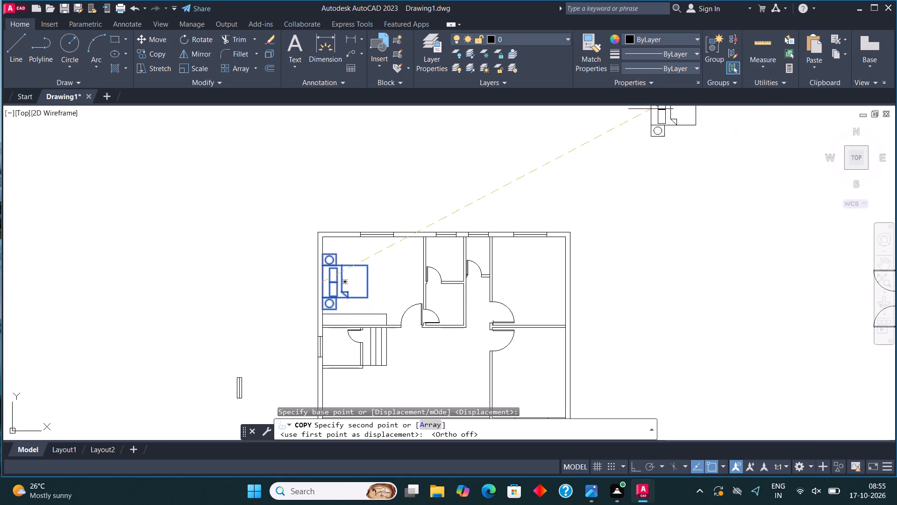
{"action": "scroll", "coordinate": [625, 217], "scroll_direction": "up", "scroll_amount": 1}
{"action": "middle_click_drag", "start_coordinate": [616, 216], "coordinate": [503, 208]}
{"action": "scroll", "coordinate": [503, 208], "scroll_direction": "up", "scroll_amount": 1}
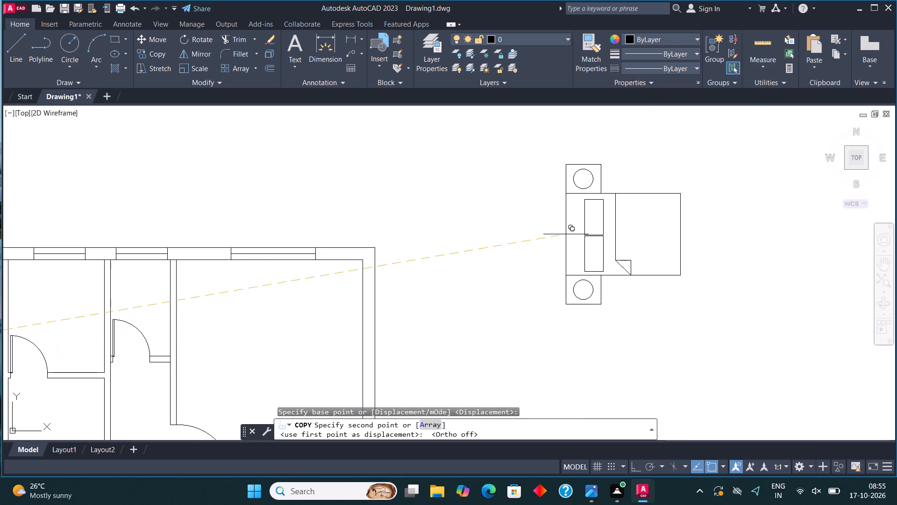
{"action": "left_click", "coordinate": [566, 234]}
{"action": "scroll", "coordinate": [578, 246], "scroll_direction": "down", "scroll_amount": 1}
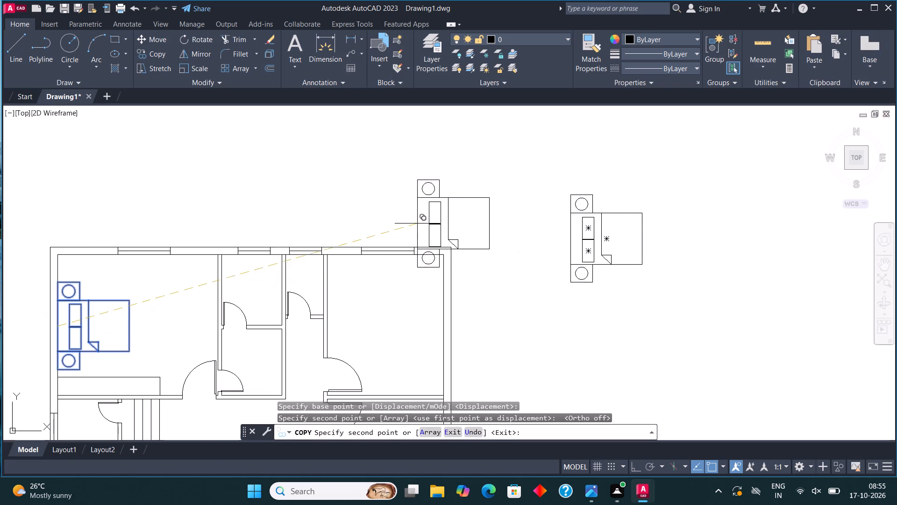
{"action": "scroll", "coordinate": [430, 235], "scroll_direction": "down", "scroll_amount": 2}
{"action": "scroll", "coordinate": [522, 245], "scroll_direction": "up", "scroll_amount": 3}
{"action": "key", "text": "Escape"}
Rotate the copied bed set a quarter turn counter-clockwise so its headboard faces south.
{"action": "scroll", "coordinate": [504, 242], "scroll_direction": "down", "scroll_amount": 2}
{"action": "middle_click_drag", "start_coordinate": [510, 255], "coordinate": [504, 256]}
{"action": "left_click", "coordinate": [507, 274]}
{"action": "left_click", "coordinate": [429, 169]}
{"action": "left_click", "coordinate": [200, 36]}
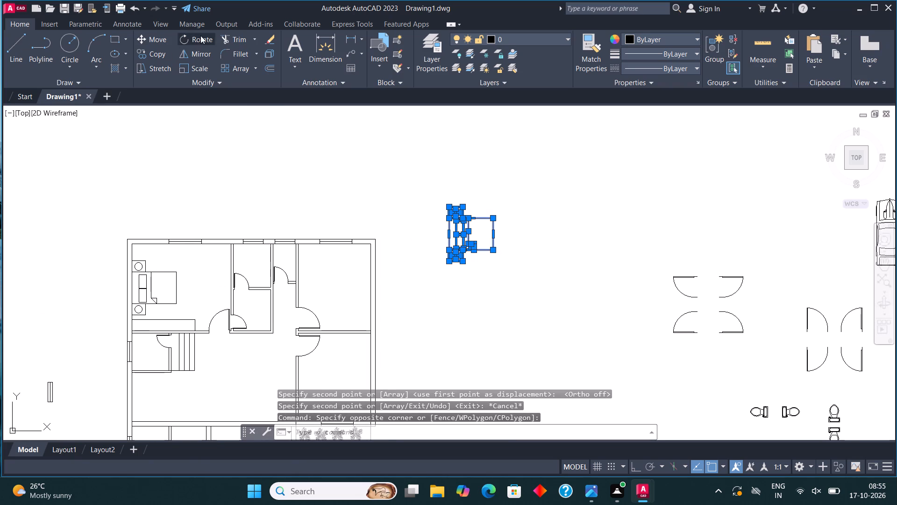
{"action": "left_click", "coordinate": [469, 232]}
{"action": "left_click", "coordinate": [466, 178]}
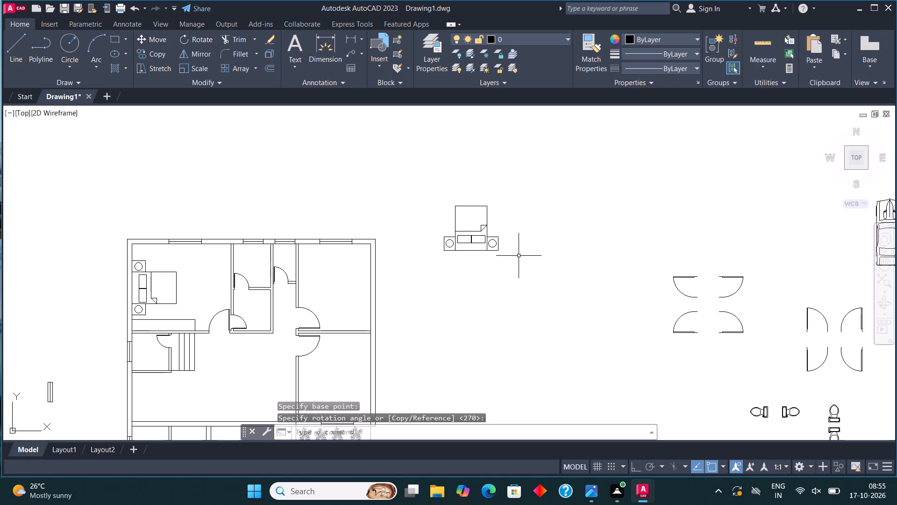
Mirror the rotated bed set across a horizontal line above it, keeping the source objects.
{"action": "left_click", "coordinate": [526, 268]}
{"action": "left_click", "coordinate": [427, 178]}
{"action": "left_click", "coordinate": [210, 56]}
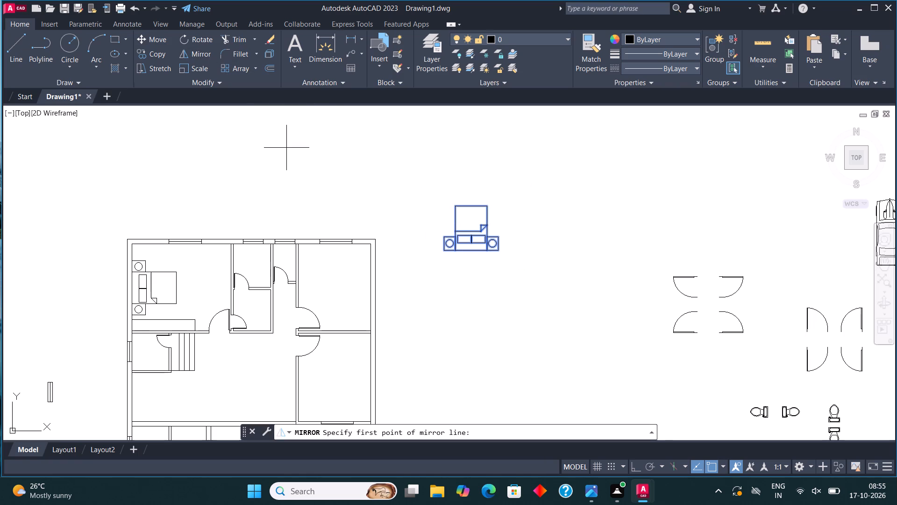
{"action": "middle_click_drag", "start_coordinate": [477, 196], "coordinate": [481, 270]}
{"action": "left_click", "coordinate": [475, 258]}
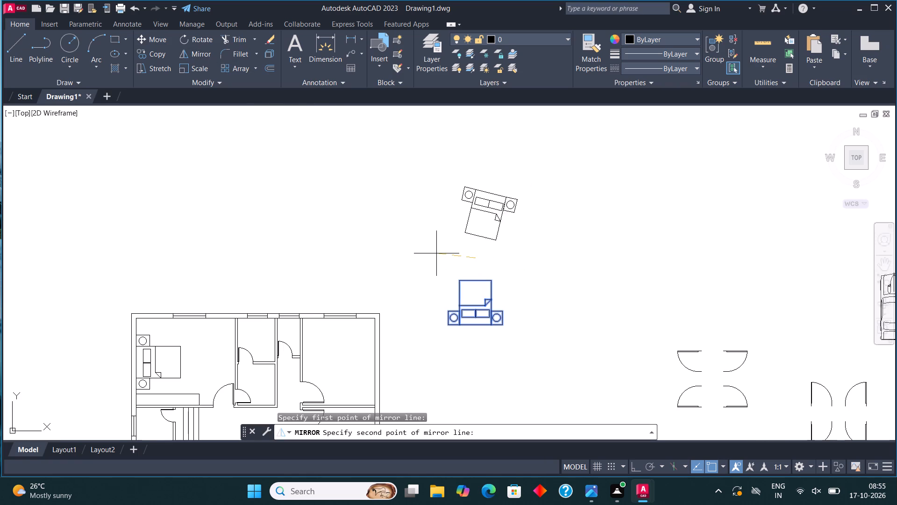
{"action": "key", "text": "F8"}
{"action": "left_click", "coordinate": [436, 252]}
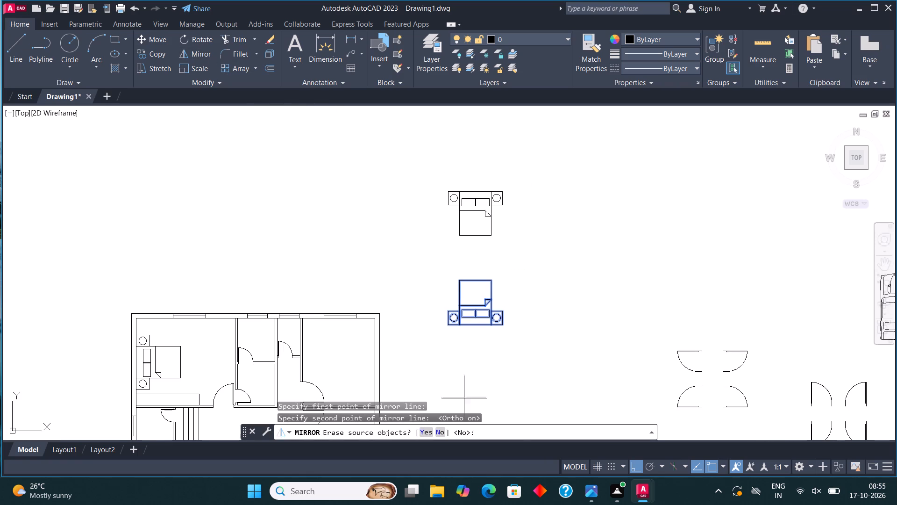
{"action": "left_click", "coordinate": [441, 430]}
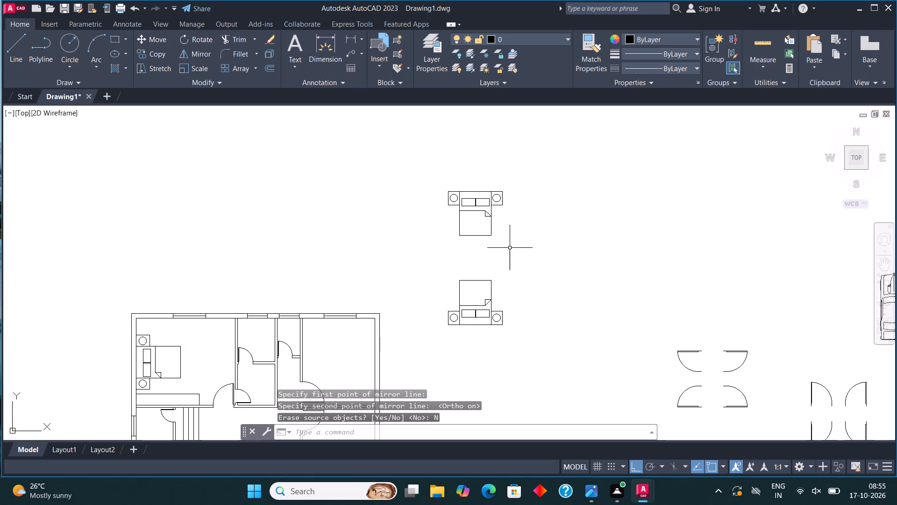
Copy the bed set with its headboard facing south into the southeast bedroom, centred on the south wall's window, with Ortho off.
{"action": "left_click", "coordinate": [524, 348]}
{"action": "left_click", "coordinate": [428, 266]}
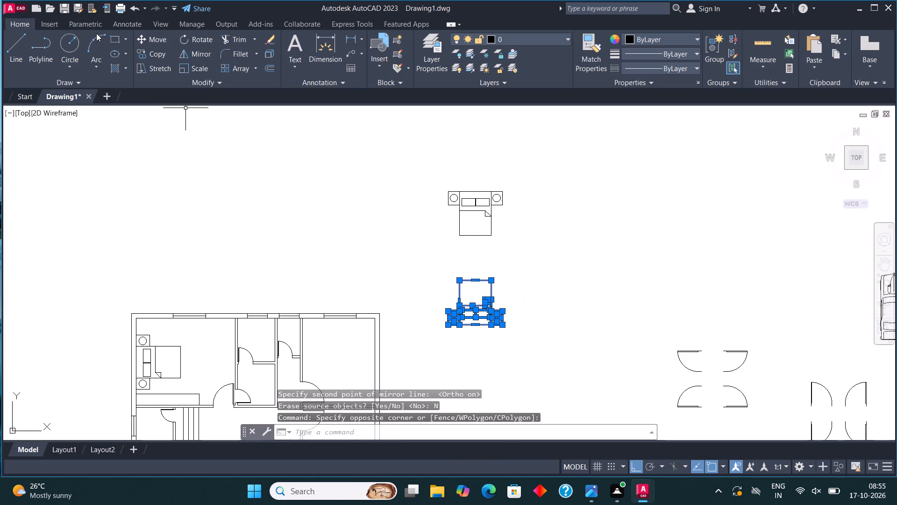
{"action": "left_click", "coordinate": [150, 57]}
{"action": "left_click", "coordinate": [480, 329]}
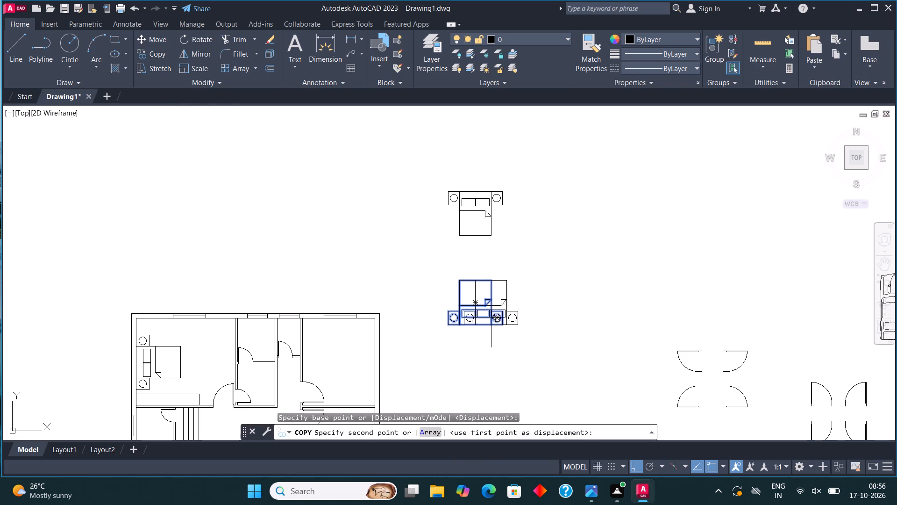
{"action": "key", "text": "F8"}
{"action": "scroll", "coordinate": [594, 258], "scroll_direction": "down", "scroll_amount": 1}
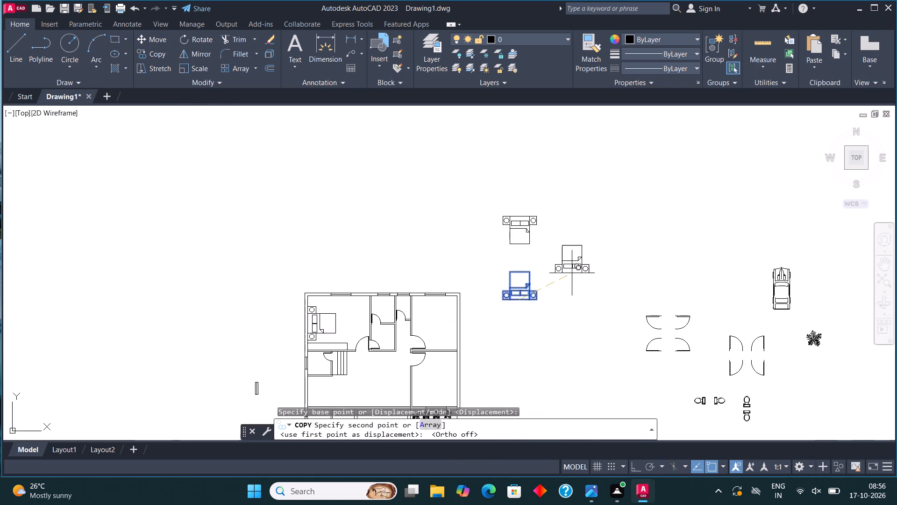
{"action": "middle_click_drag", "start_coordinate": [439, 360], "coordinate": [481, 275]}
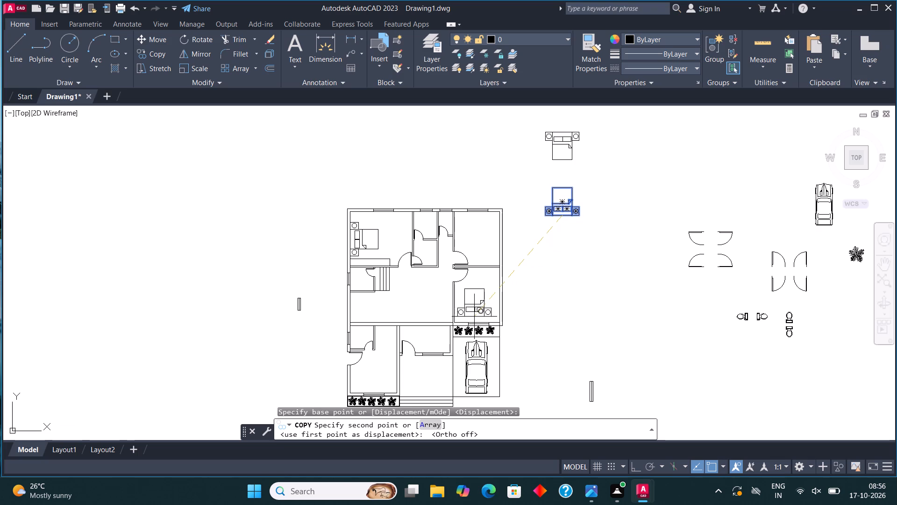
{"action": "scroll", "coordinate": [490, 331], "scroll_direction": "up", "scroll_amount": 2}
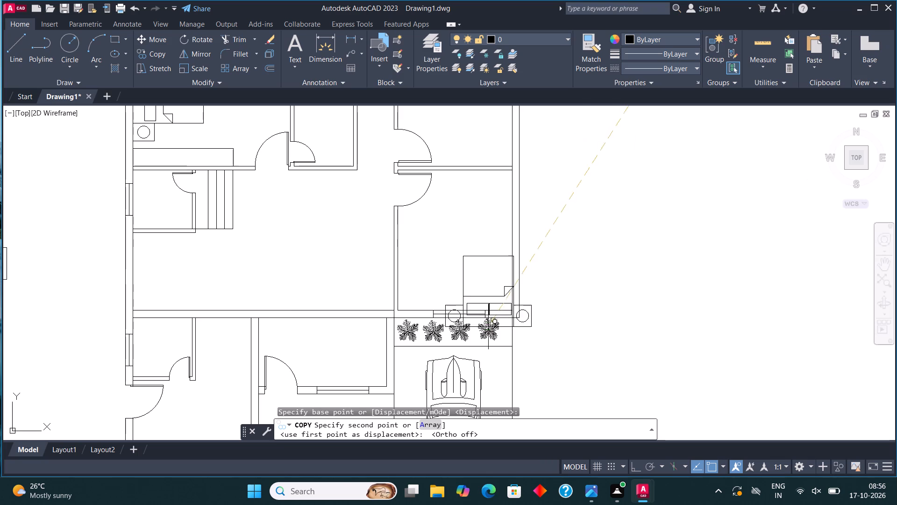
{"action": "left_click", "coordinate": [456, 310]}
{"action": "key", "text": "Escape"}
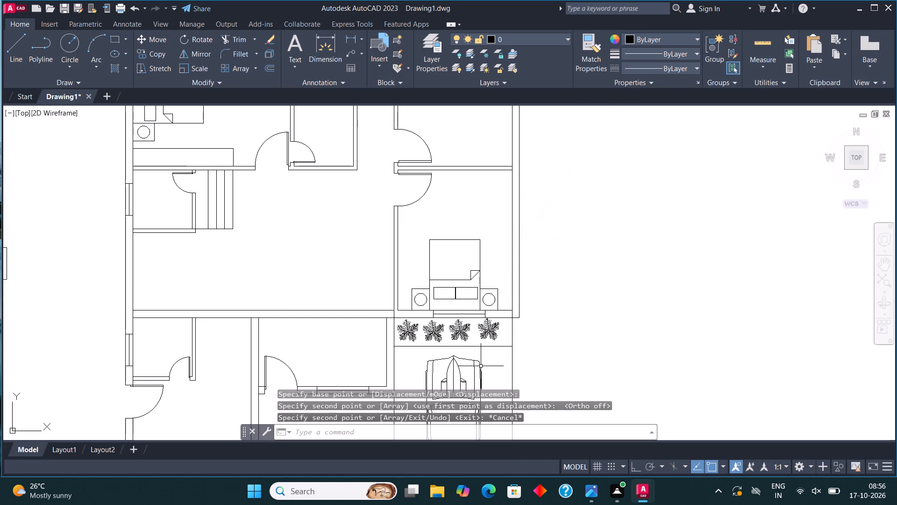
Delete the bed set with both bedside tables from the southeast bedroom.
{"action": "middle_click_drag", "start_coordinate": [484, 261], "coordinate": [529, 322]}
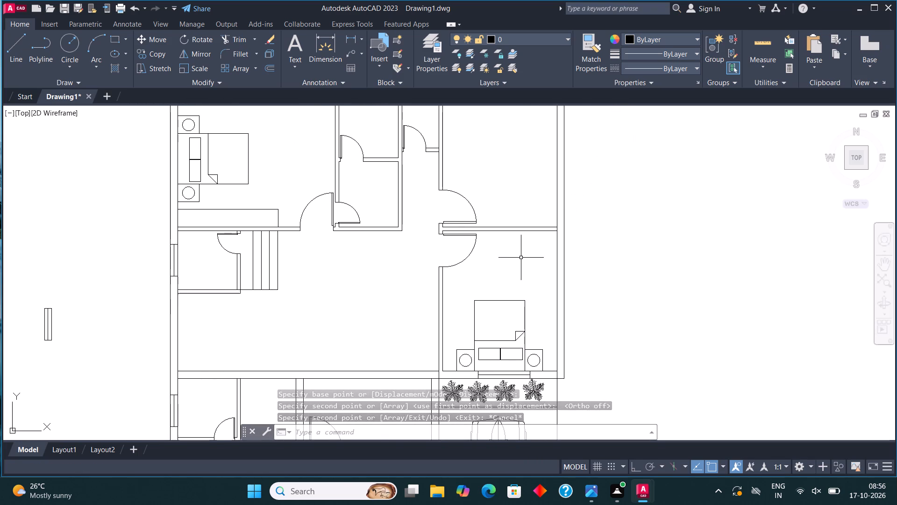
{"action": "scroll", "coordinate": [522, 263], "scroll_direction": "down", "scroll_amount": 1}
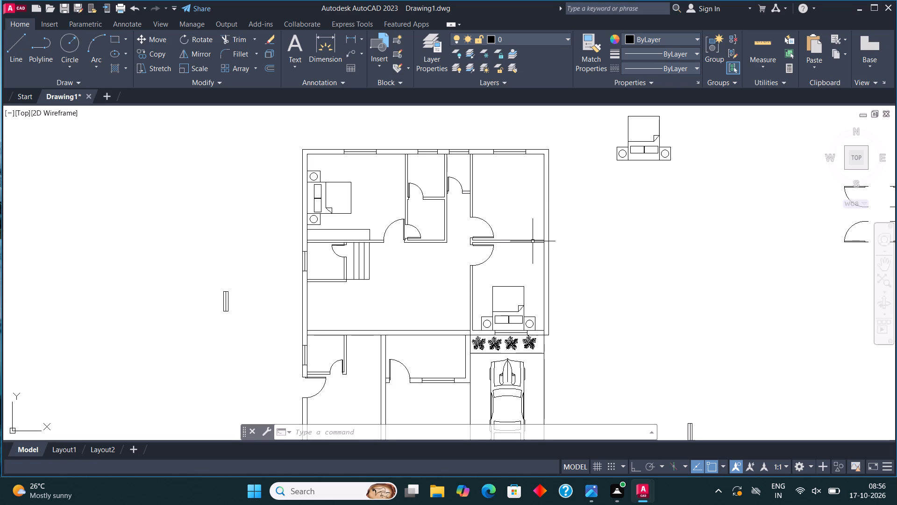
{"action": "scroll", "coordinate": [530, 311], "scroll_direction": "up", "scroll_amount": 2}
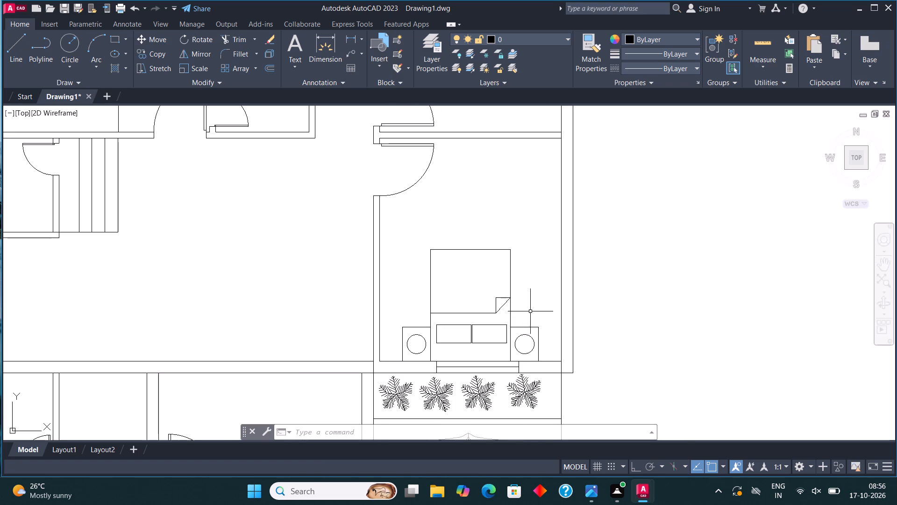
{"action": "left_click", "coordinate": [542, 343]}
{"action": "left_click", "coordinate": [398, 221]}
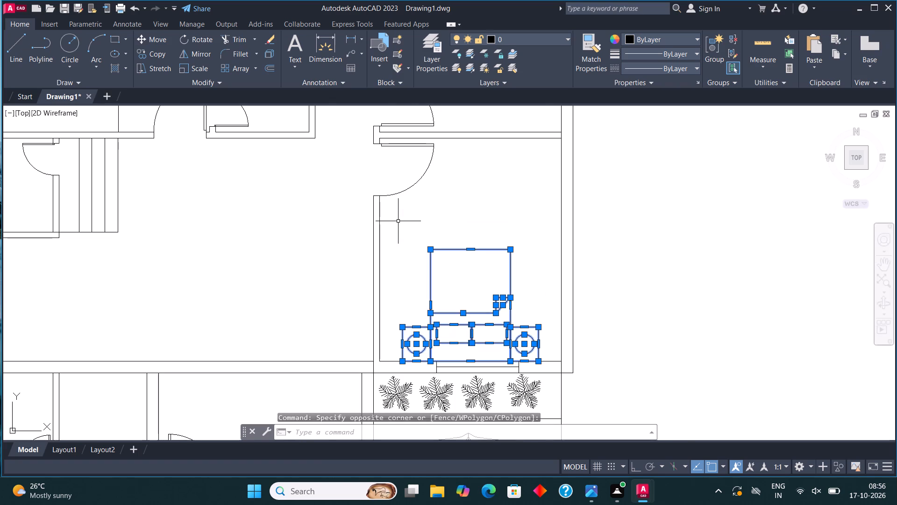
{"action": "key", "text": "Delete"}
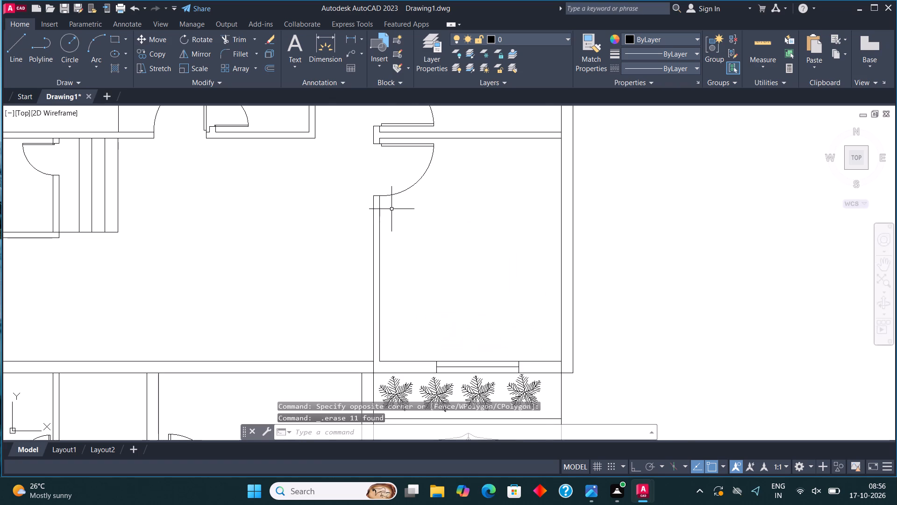
Copy the northwest bedroom's bed set, from its headboard midpoint, to the midpoint of the northeast bedroom's west wall.
{"action": "scroll", "coordinate": [437, 234], "scroll_direction": "down", "scroll_amount": 3}
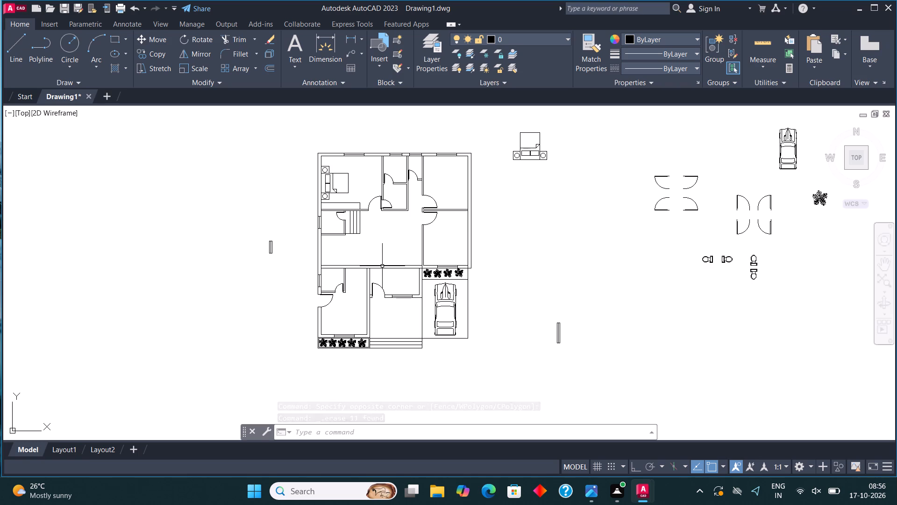
{"action": "middle_click_drag", "start_coordinate": [385, 260], "coordinate": [523, 267]}
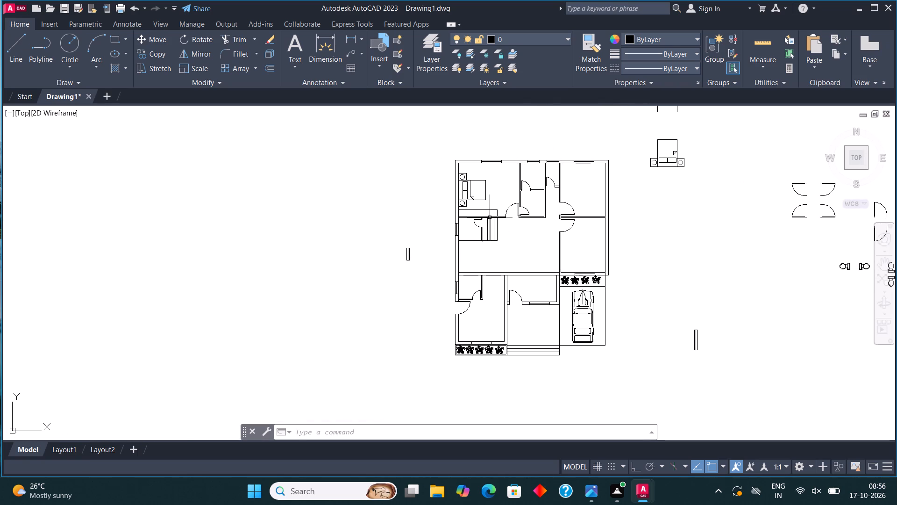
{"action": "middle_click_drag", "start_coordinate": [561, 263], "coordinate": [552, 265]}
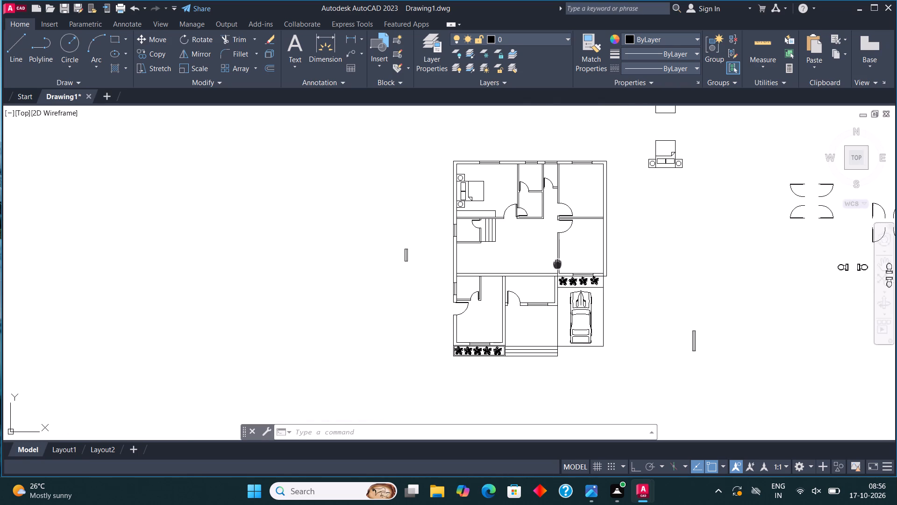
{"action": "middle_click_drag", "start_coordinate": [552, 265], "coordinate": [515, 295]}
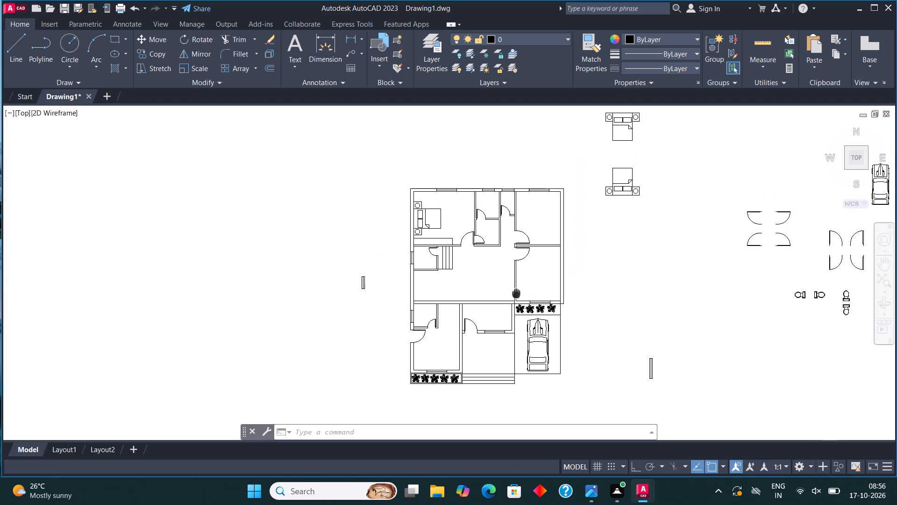
{"action": "middle_click_drag", "start_coordinate": [515, 295], "coordinate": [514, 301]}
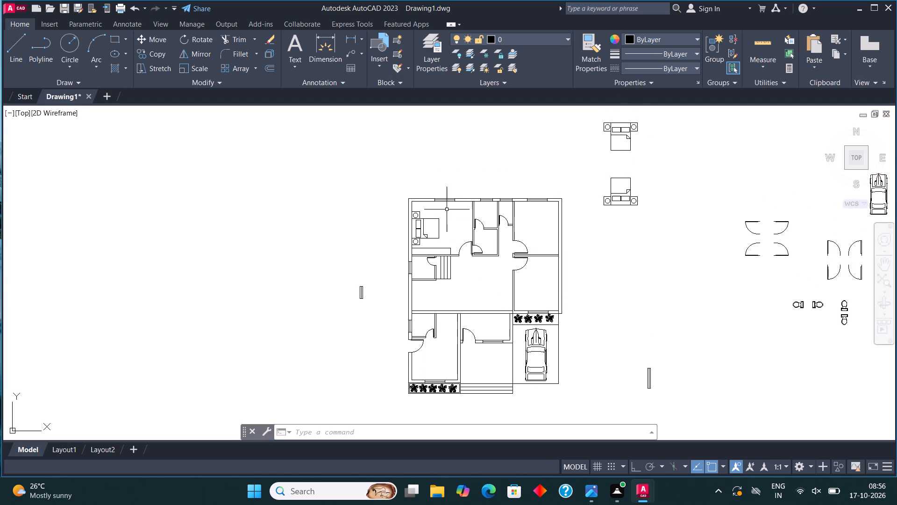
{"action": "scroll", "coordinate": [427, 242], "scroll_direction": "up", "scroll_amount": 3}
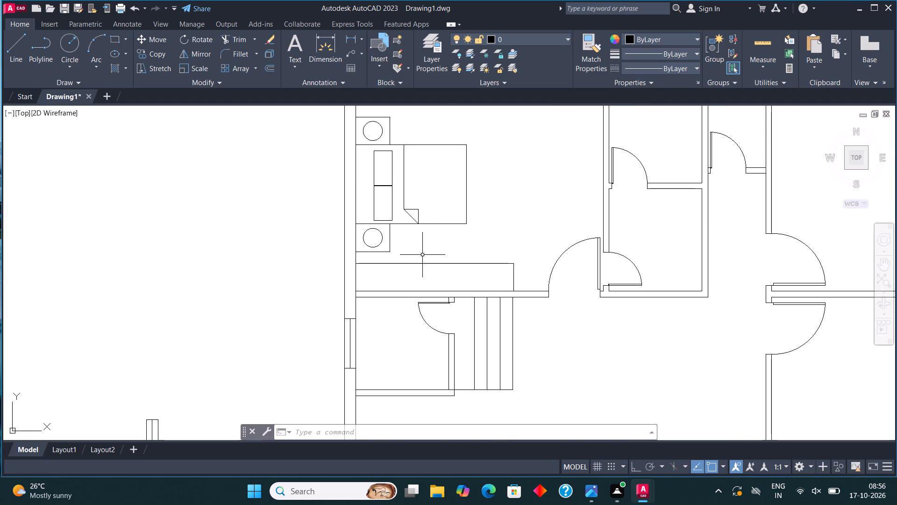
{"action": "left_click", "coordinate": [422, 257]}
{"action": "left_click", "coordinate": [371, 126]}
{"action": "left_click", "coordinate": [477, 221]}
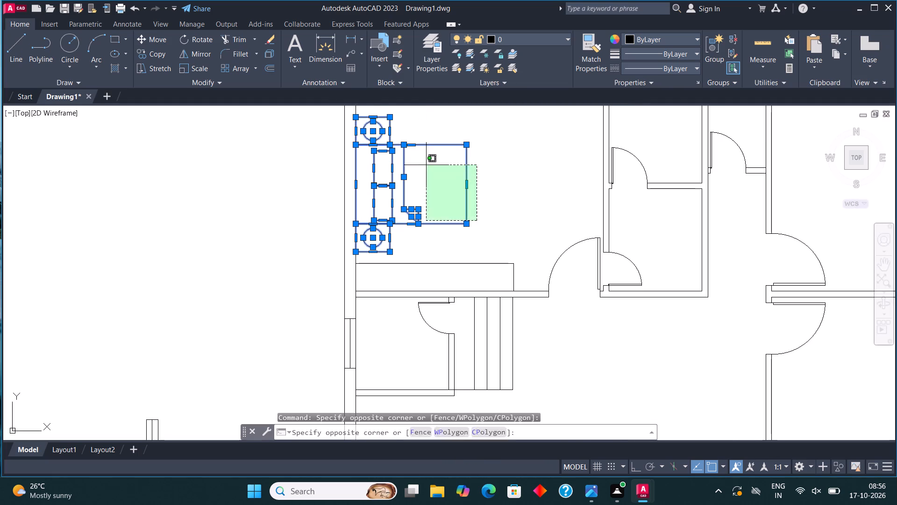
{"action": "left_click", "coordinate": [425, 162]}
{"action": "left_click", "coordinate": [164, 56]}
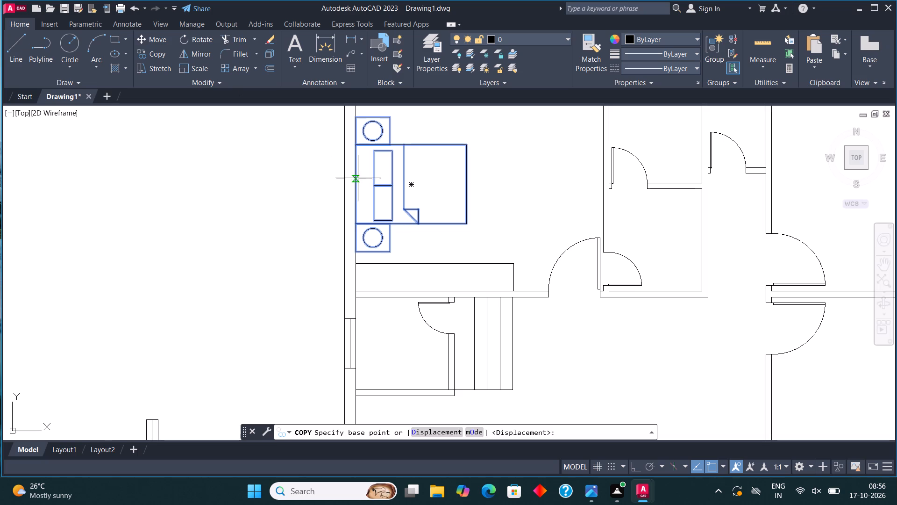
{"action": "left_click", "coordinate": [356, 182]}
{"action": "scroll", "coordinate": [491, 279], "scroll_direction": "down", "scroll_amount": 3}
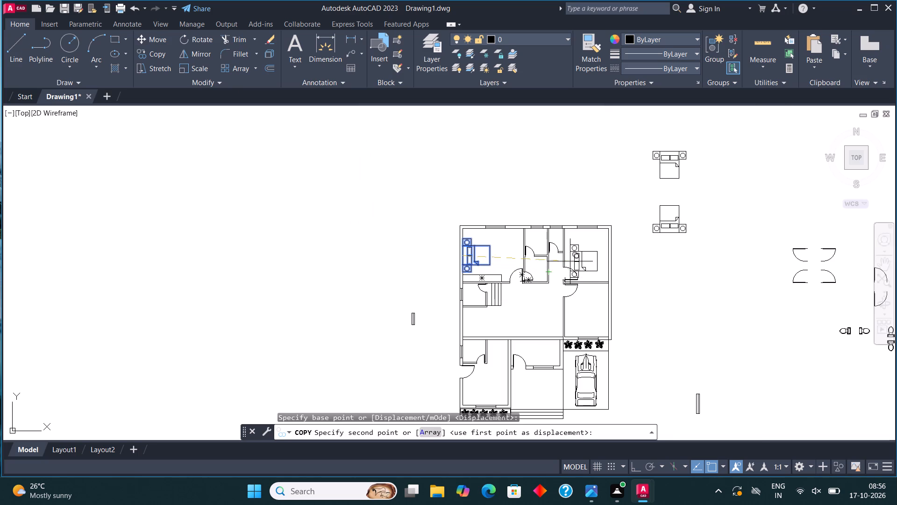
{"action": "scroll", "coordinate": [573, 250], "scroll_direction": "up", "scroll_amount": 4}
{"action": "left_click", "coordinate": [505, 235]}
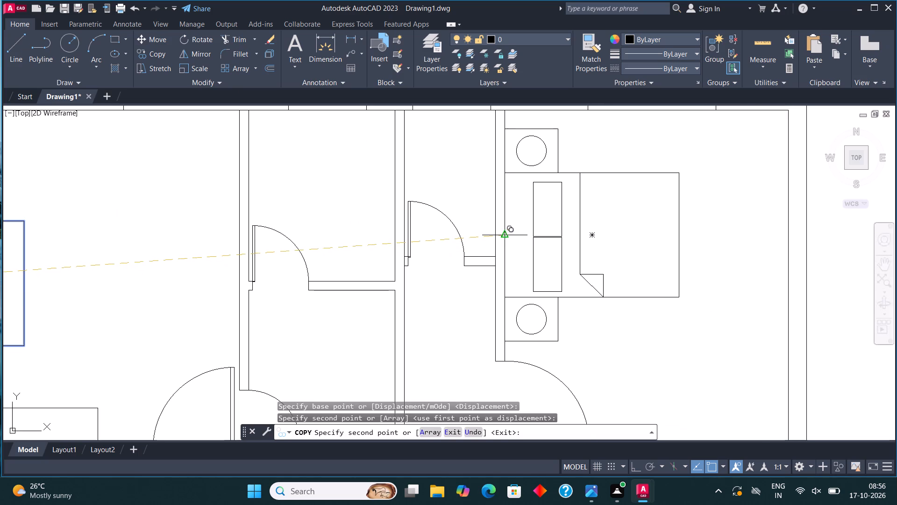
Place another copy of the bed set at the midpoint of the southeast bedroom's west wall, south of the door.
{"action": "scroll", "coordinate": [520, 219], "scroll_direction": "down", "scroll_amount": 4}
{"action": "scroll", "coordinate": [520, 277], "scroll_direction": "up", "scroll_amount": 3}
{"action": "left_click", "coordinate": [524, 332]}
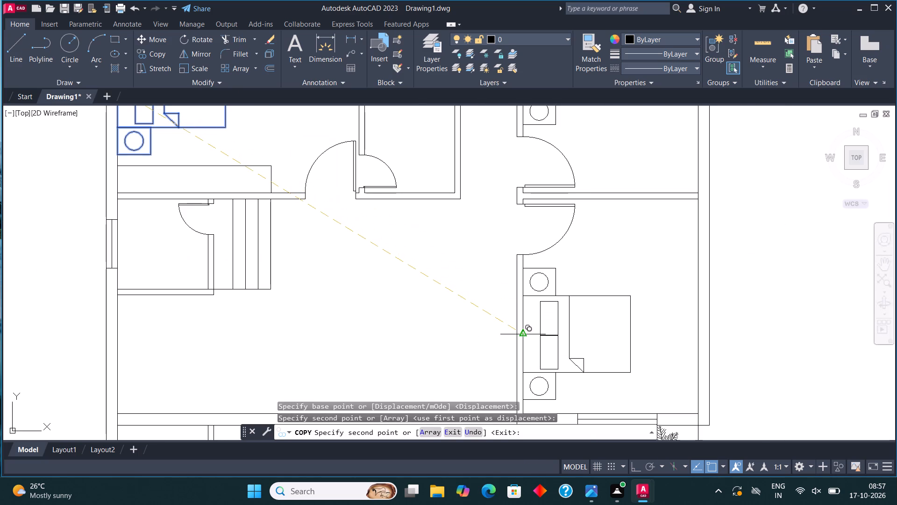
{"action": "scroll", "coordinate": [524, 276], "scroll_direction": "down", "scroll_amount": 1}
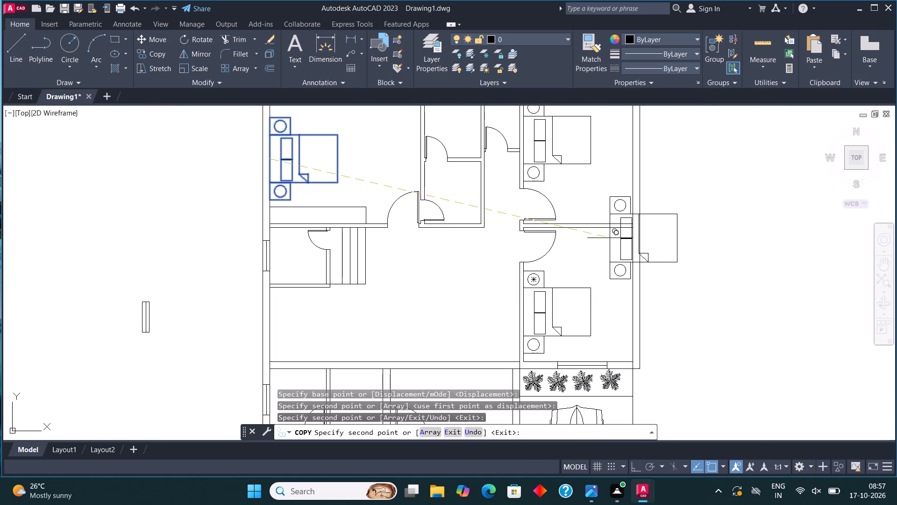
{"action": "key", "text": "Escape"}
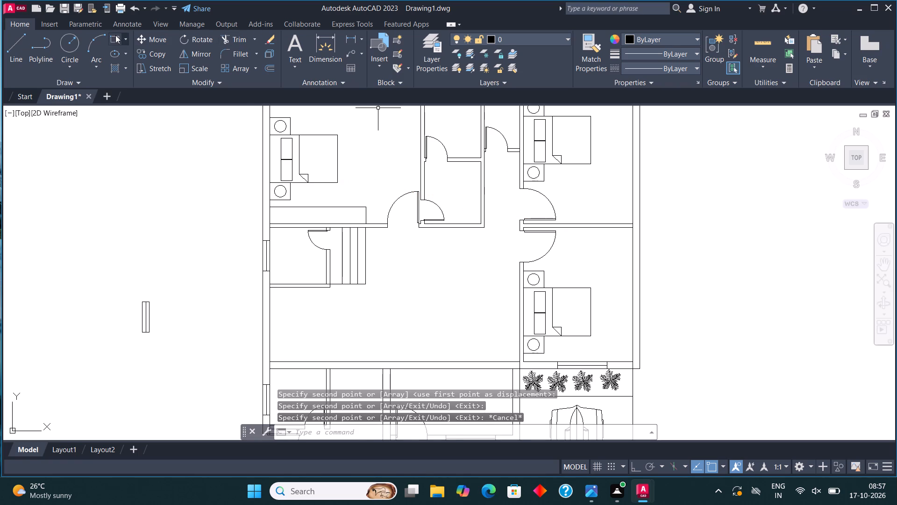
Draw a wardrobe rectangle along the northeast bedroom's south wall, from just east of the door to the inner east wall.
{"action": "left_click", "coordinate": [115, 35]}
{"action": "scroll", "coordinate": [526, 188], "scroll_direction": "up", "scroll_amount": 2}
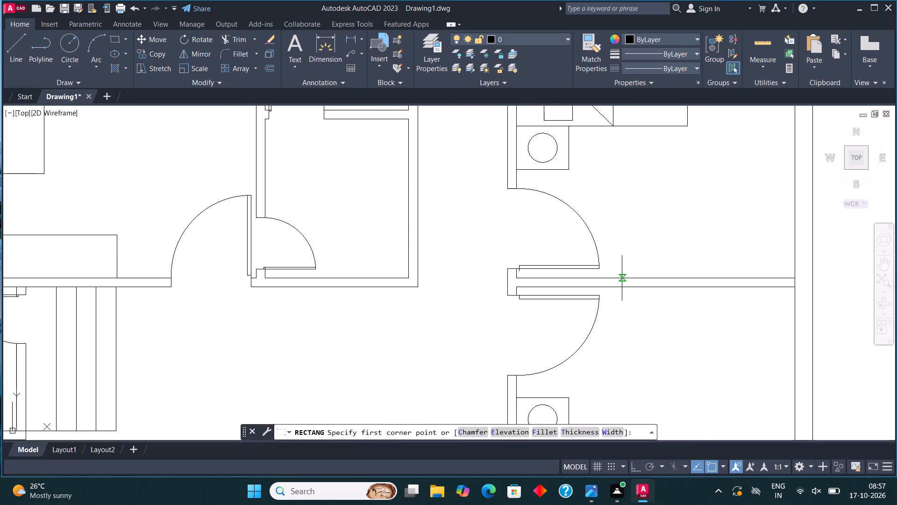
{"action": "left_click", "coordinate": [619, 276]}
{"action": "left_click", "coordinate": [795, 231]}
Copy the northeast bedroom's wardrobe across the shared wall, placing it against the southeast bedroom's north wall in the northeast corner.
{"action": "scroll", "coordinate": [689, 229], "scroll_direction": "down", "scroll_amount": 3}
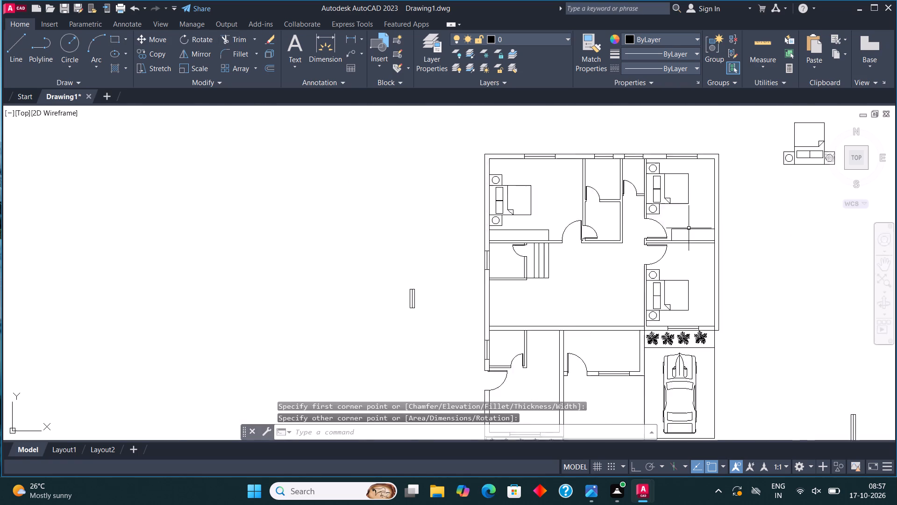
{"action": "scroll", "coordinate": [689, 228], "scroll_direction": "down", "scroll_amount": 1}
{"action": "middle_click_drag", "start_coordinate": [702, 229], "coordinate": [599, 214]}
{"action": "scroll", "coordinate": [599, 214], "scroll_direction": "up", "scroll_amount": 3}
{"action": "left_click", "coordinate": [550, 219]}
{"action": "left_click_drag", "start_coordinate": [546, 206], "coordinate": [581, 186]}
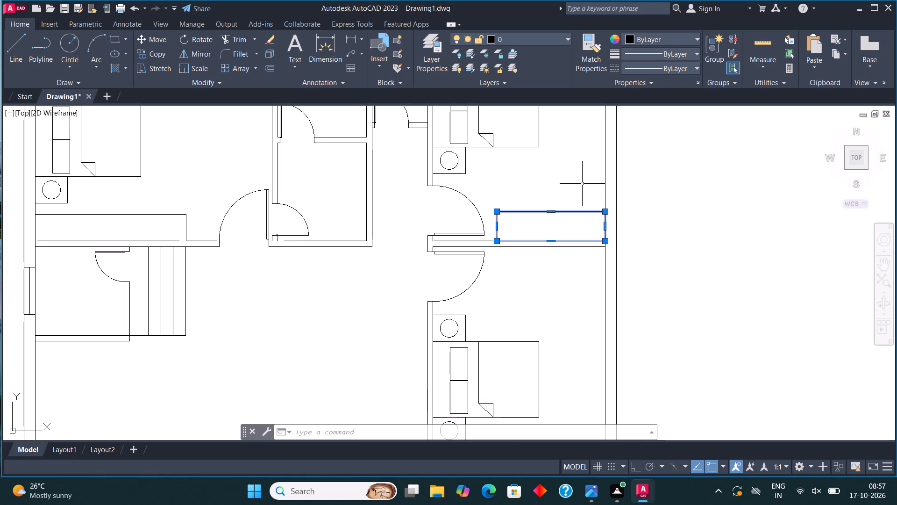
{"action": "left_click", "coordinate": [155, 53]}
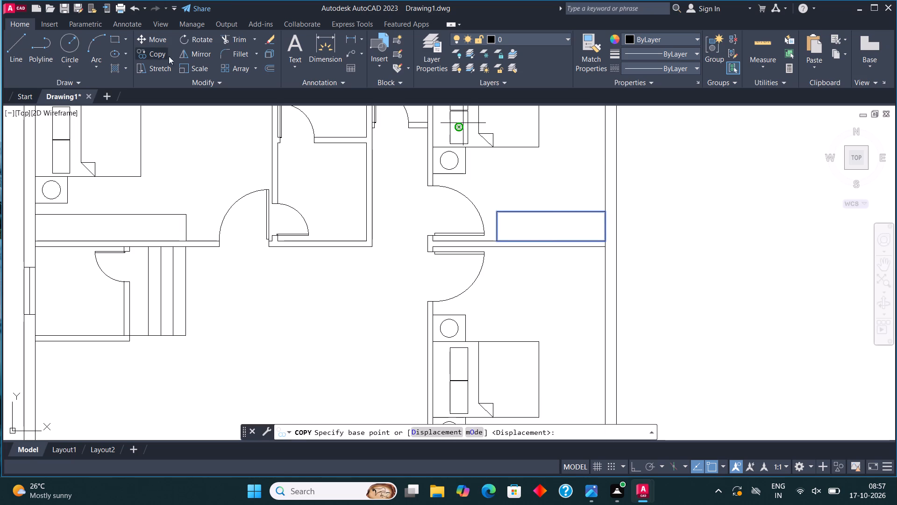
{"action": "middle_click_drag", "start_coordinate": [531, 200], "coordinate": [495, 144]}
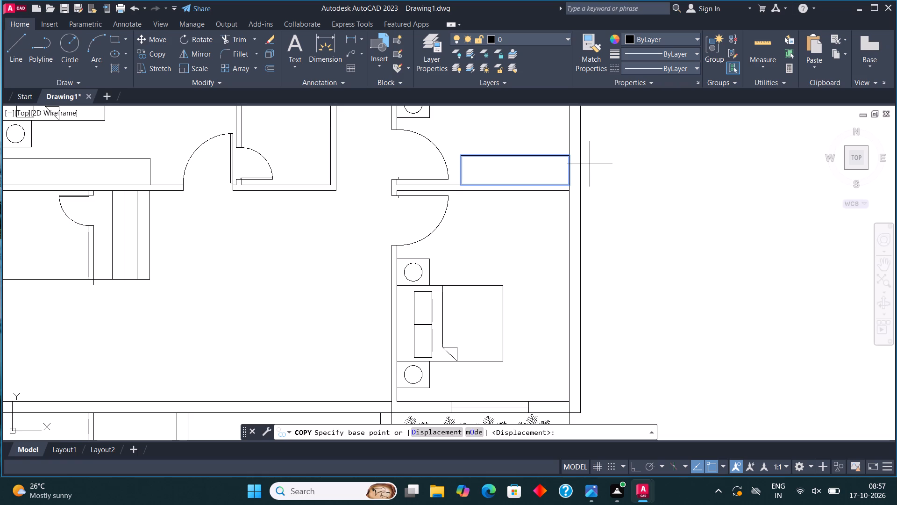
{"action": "left_click", "coordinate": [148, 54]}
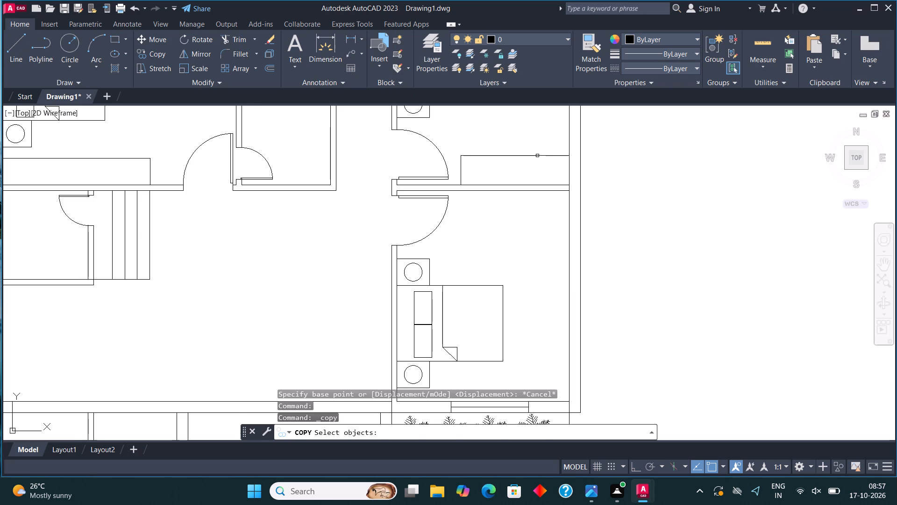
{"action": "key", "text": "Escape"}
{"action": "left_click", "coordinate": [532, 165]}
{"action": "left_click", "coordinate": [517, 145]}
{"action": "left_click", "coordinate": [162, 48]}
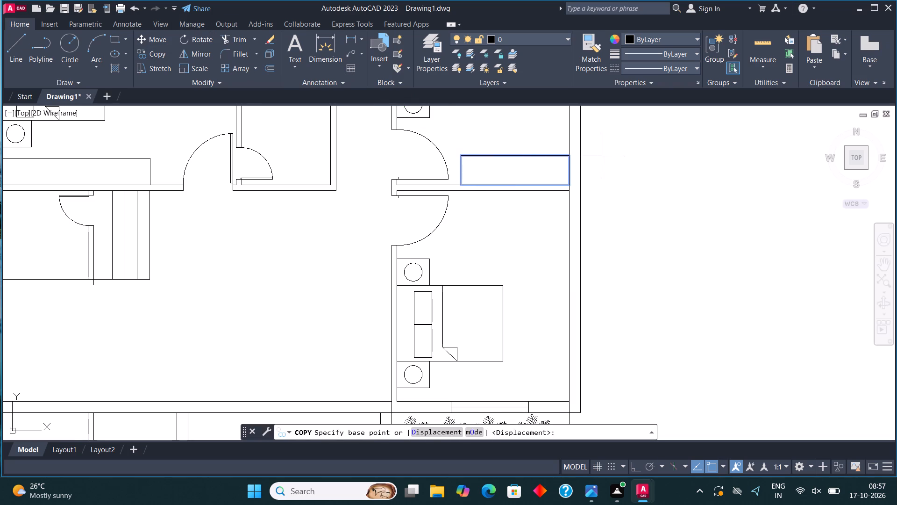
{"action": "left_click", "coordinate": [567, 152]}
{"action": "left_click", "coordinate": [566, 192]}
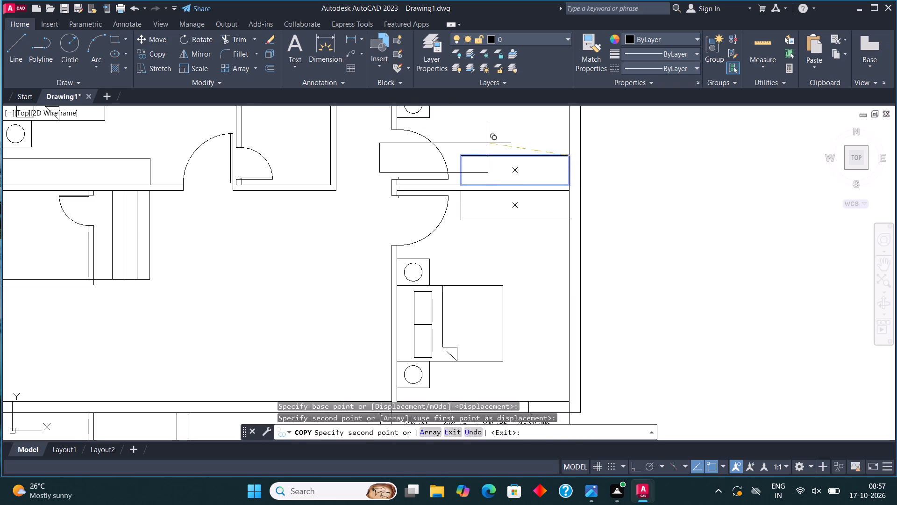
{"action": "key", "text": "Escape"}
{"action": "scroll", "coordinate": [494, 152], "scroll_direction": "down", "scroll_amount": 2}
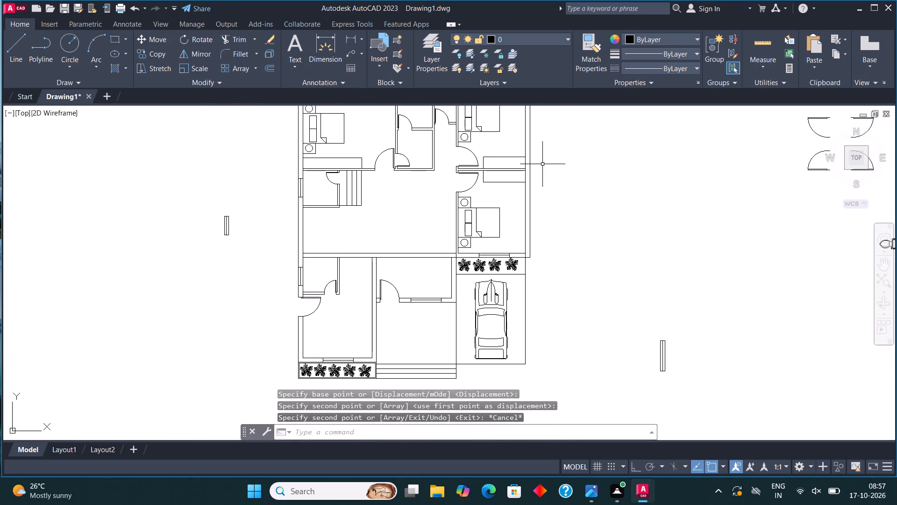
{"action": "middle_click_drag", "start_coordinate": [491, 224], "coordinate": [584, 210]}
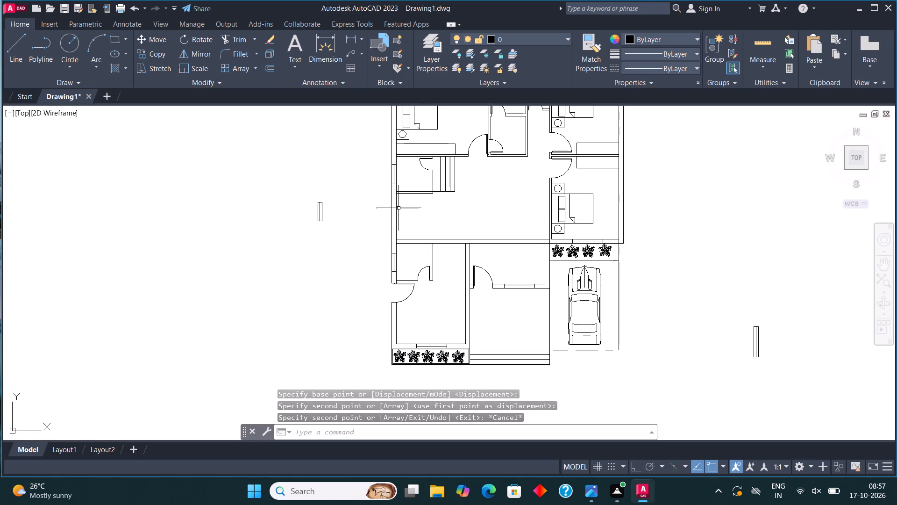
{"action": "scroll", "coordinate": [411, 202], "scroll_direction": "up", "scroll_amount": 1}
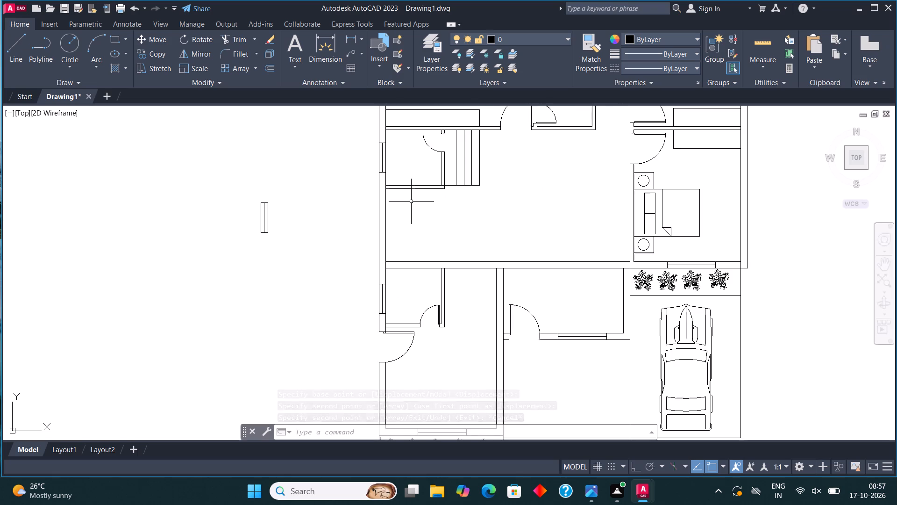
Draw the lower stair flight outline: 3' north from the hall's inner southwest corner, east in line with the wall below, and south to that wall.
{"action": "left_click", "coordinate": [11, 50]}
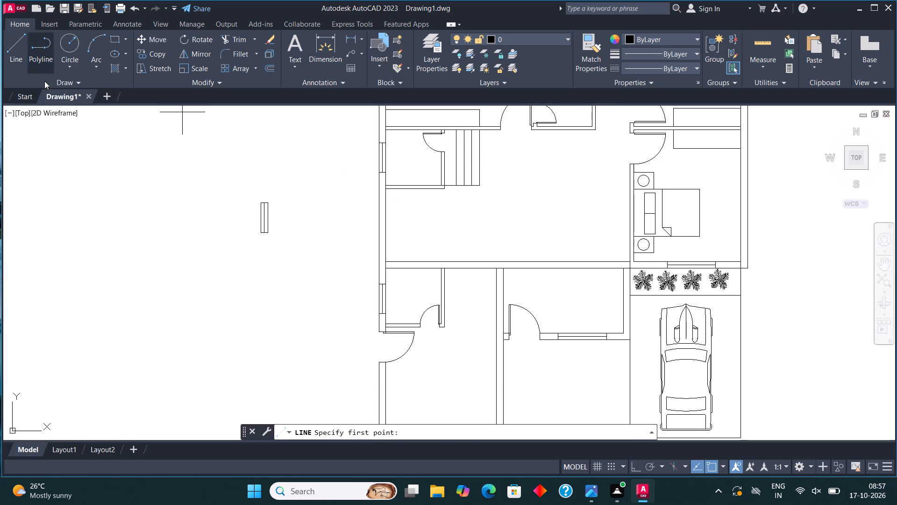
{"action": "left_click", "coordinate": [385, 258]}
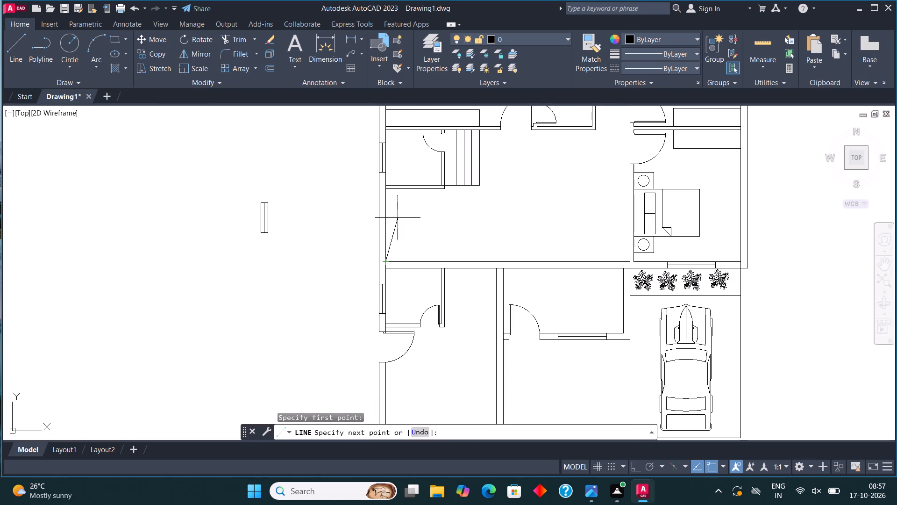
{"action": "key", "text": "F9"}
{"action": "key", "text": "F9"}
{"action": "key", "text": "F8"}
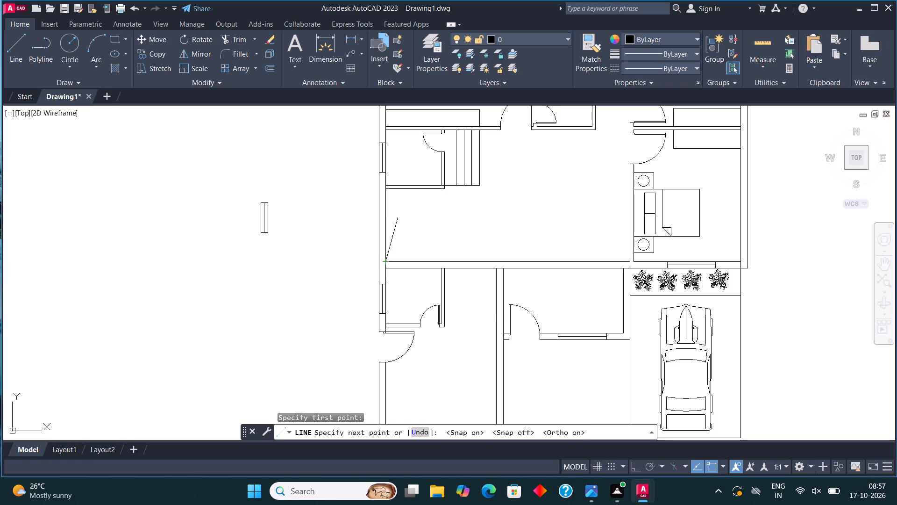
{"action": "type", "text": "3'"}
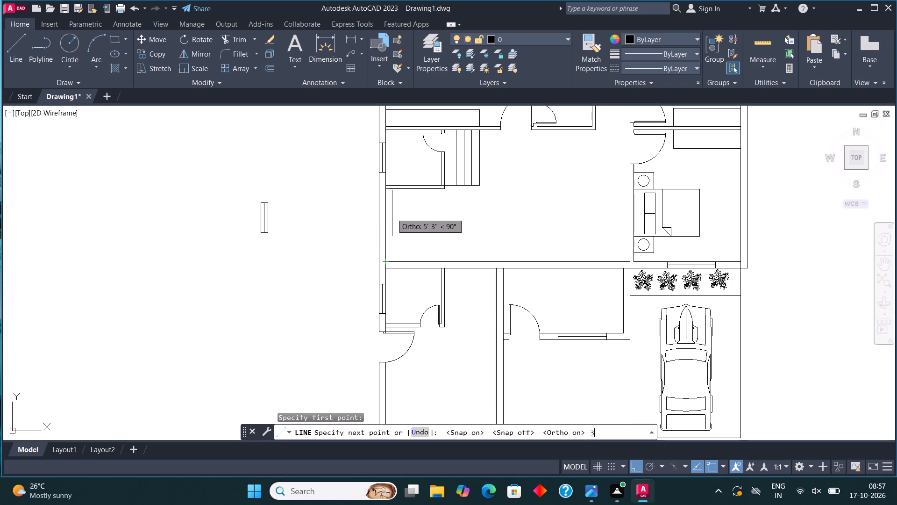
{"action": "key", "text": "Return"}
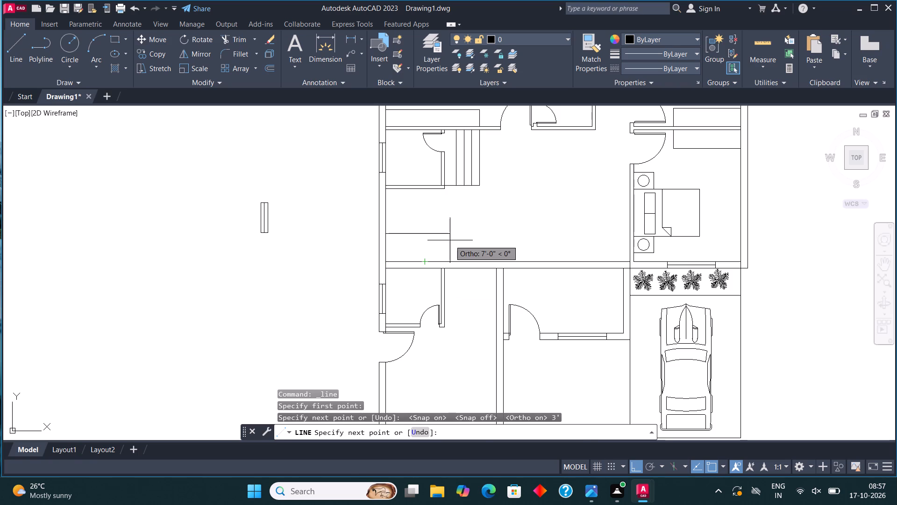
{"action": "middle_click_drag", "start_coordinate": [460, 241], "coordinate": [460, 304]}
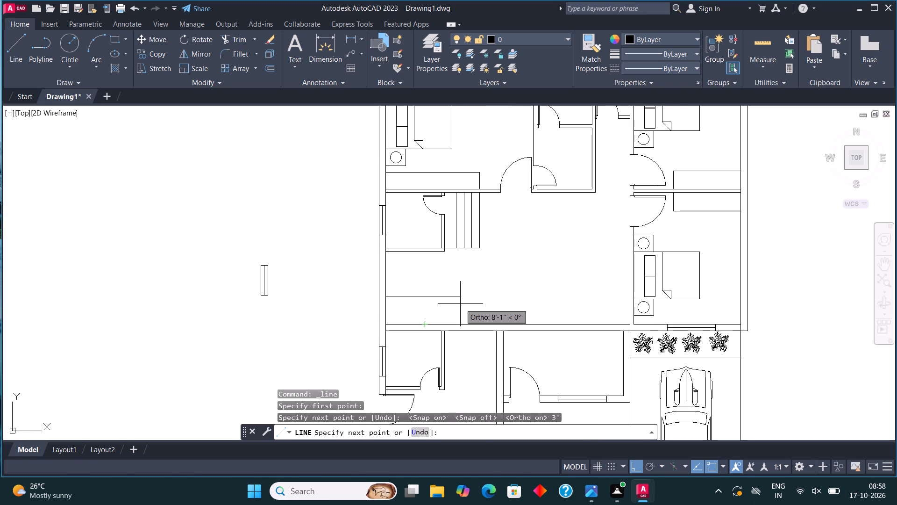
{"action": "scroll", "coordinate": [448, 291], "scroll_direction": "up", "scroll_amount": 1}
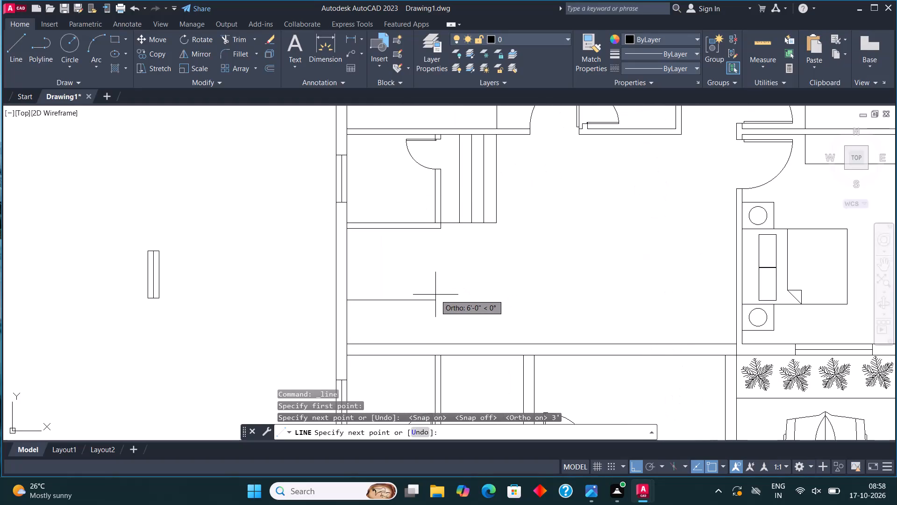
{"action": "scroll", "coordinate": [435, 295], "scroll_direction": "down", "scroll_amount": 1}
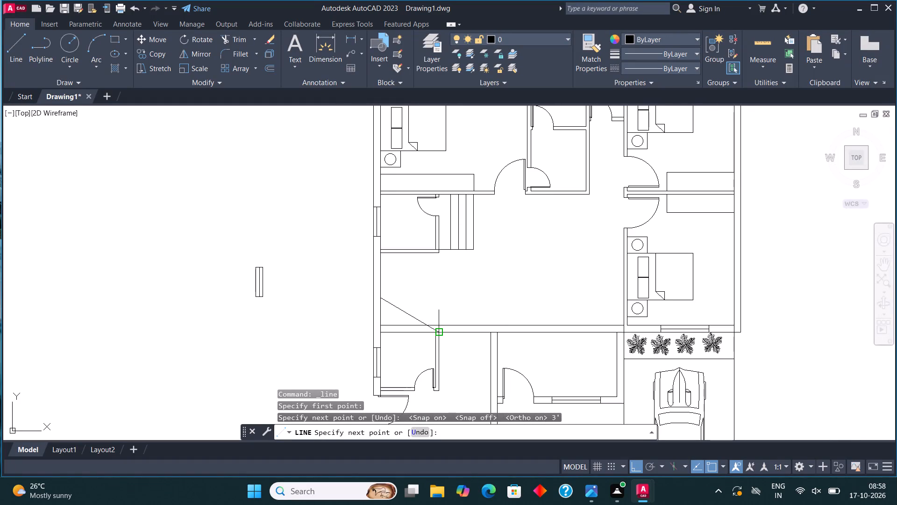
{"action": "left_click", "coordinate": [437, 313]}
{"action": "left_click", "coordinate": [441, 333]}
{"action": "key", "text": "Escape"}
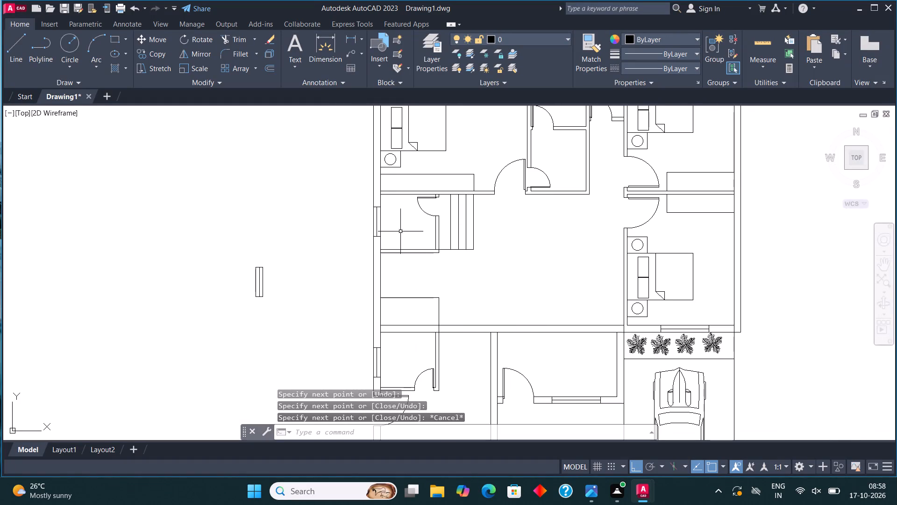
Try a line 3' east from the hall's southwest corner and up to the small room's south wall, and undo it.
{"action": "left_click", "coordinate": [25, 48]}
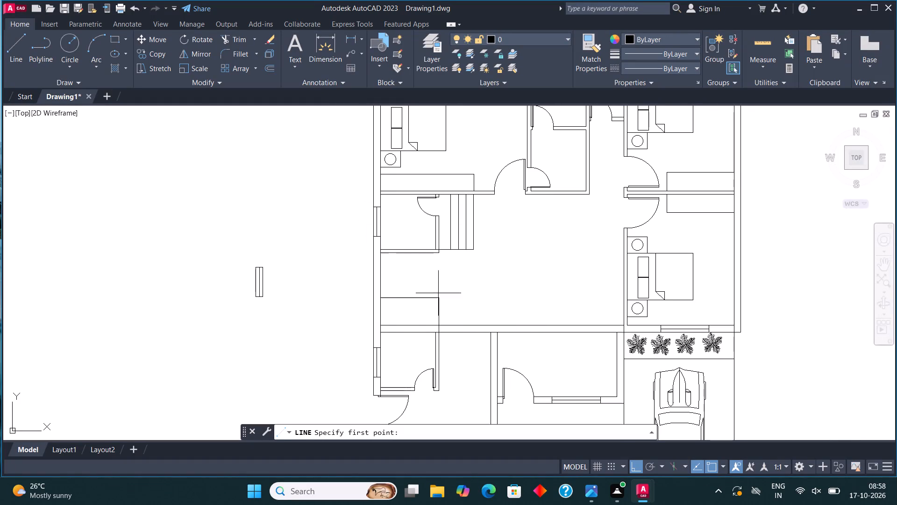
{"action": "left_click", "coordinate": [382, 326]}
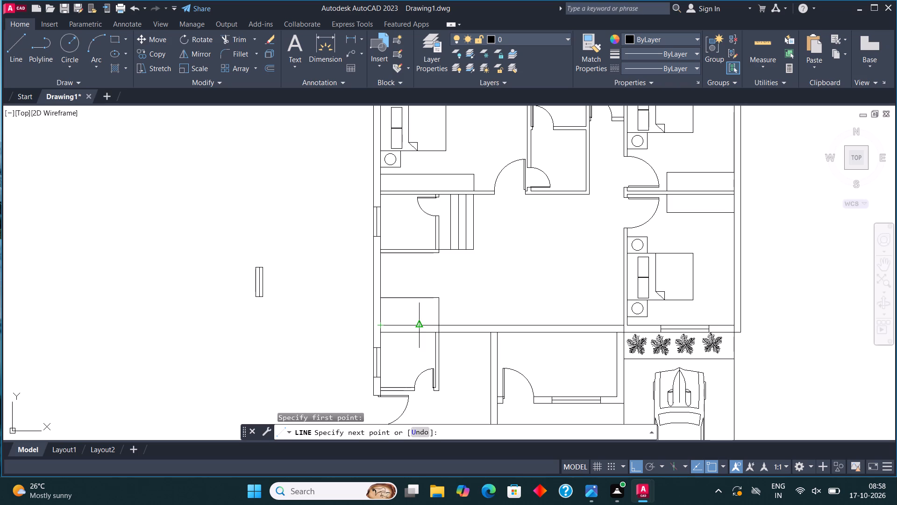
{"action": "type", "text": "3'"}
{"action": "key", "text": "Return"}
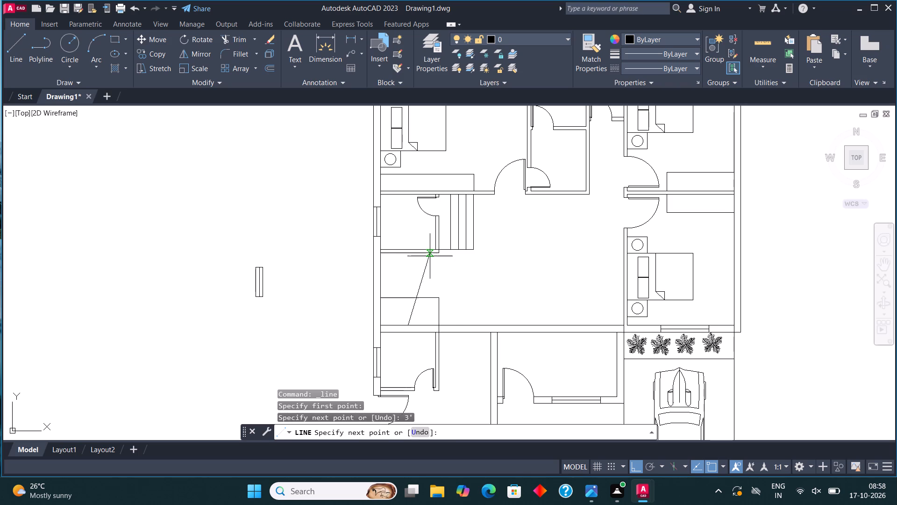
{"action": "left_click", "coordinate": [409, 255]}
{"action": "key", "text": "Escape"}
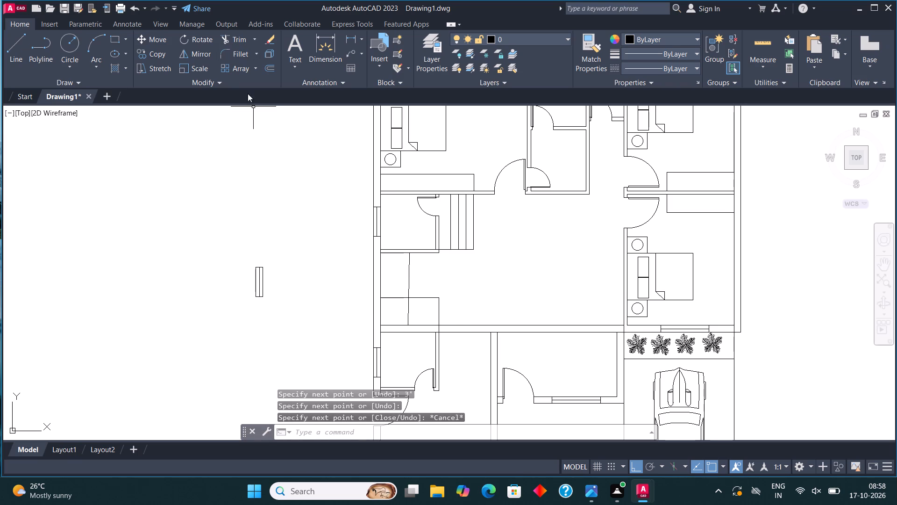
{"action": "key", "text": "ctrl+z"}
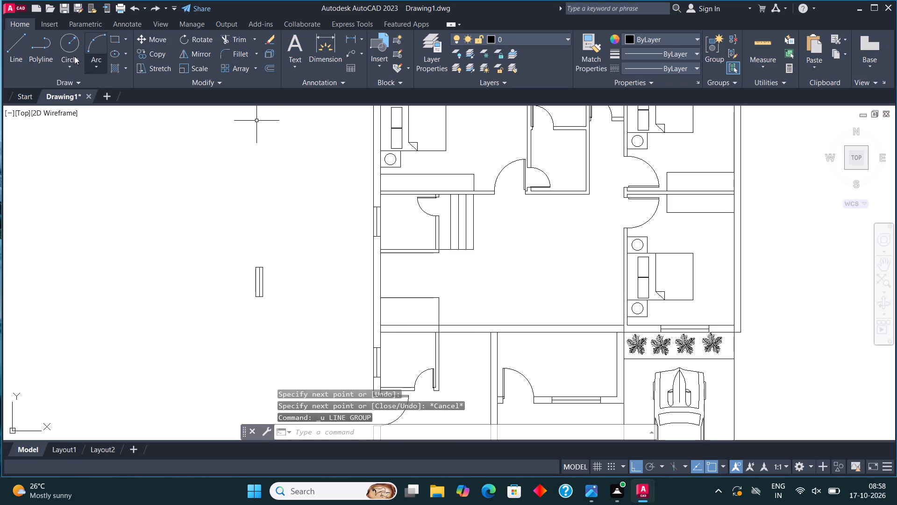
Draw a line 3' east from the hall's southwest corner, then straight north to the small room's south wall.
{"action": "left_click", "coordinate": [14, 50]}
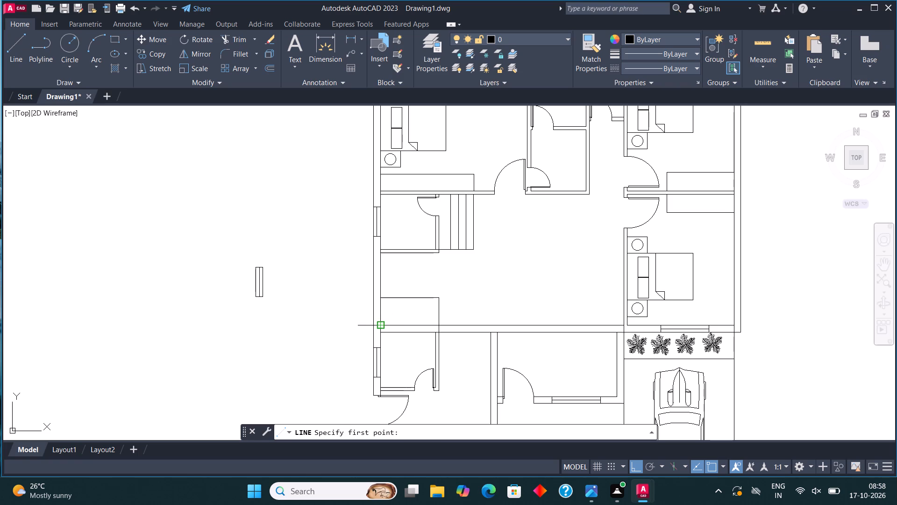
{"action": "left_click", "coordinate": [382, 326]}
{"action": "type", "text": "3'"}
{"action": "key", "text": "Return"}
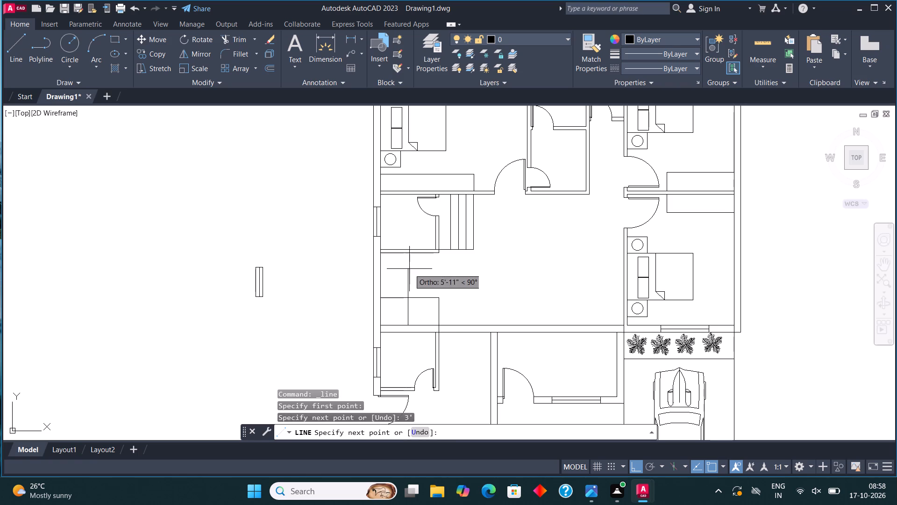
{"action": "left_click", "coordinate": [410, 253]}
{"action": "key", "text": "ctrl+z"}
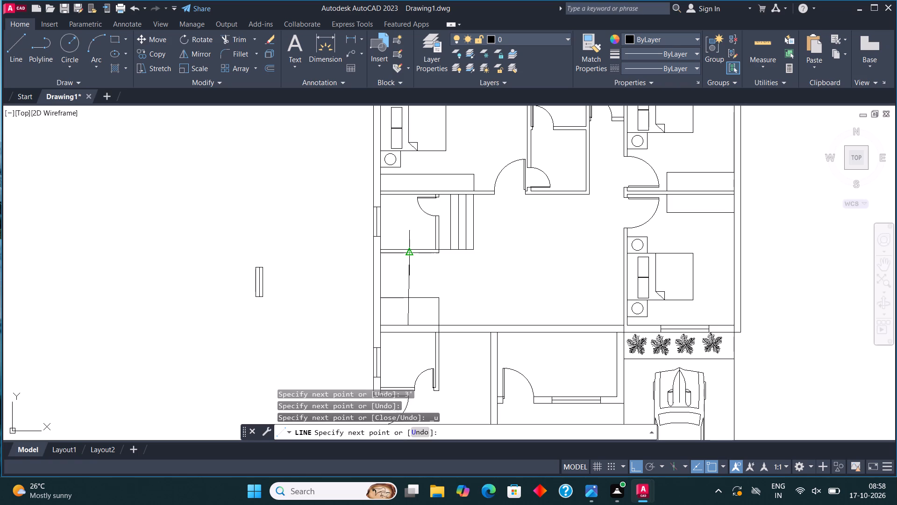
{"action": "scroll", "coordinate": [410, 253], "scroll_direction": "up", "scroll_amount": 2}
{"action": "left_click", "coordinate": [402, 256]}
{"action": "scroll", "coordinate": [412, 236], "scroll_direction": "down", "scroll_amount": 2}
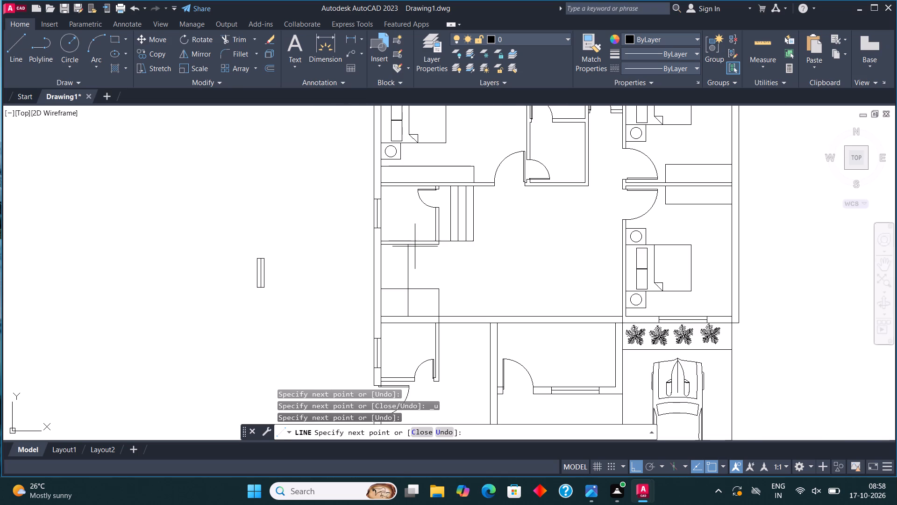
{"action": "key", "text": "Escape"}
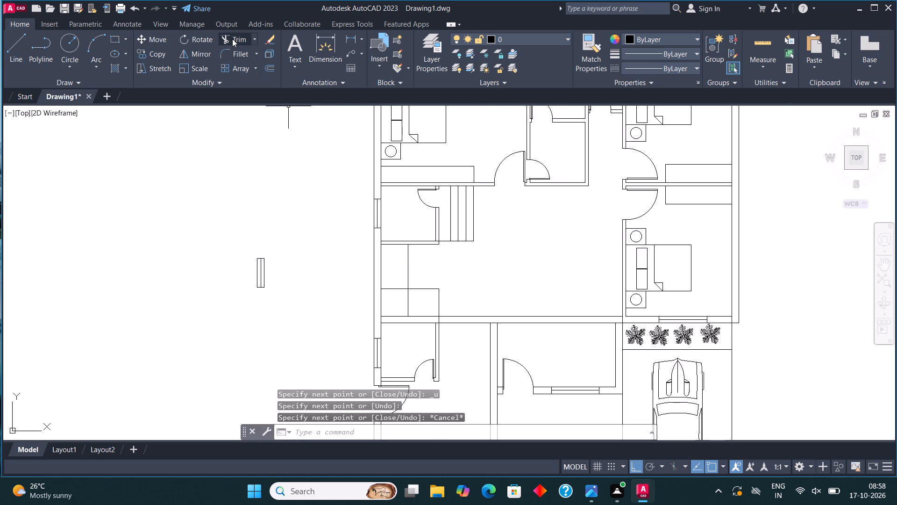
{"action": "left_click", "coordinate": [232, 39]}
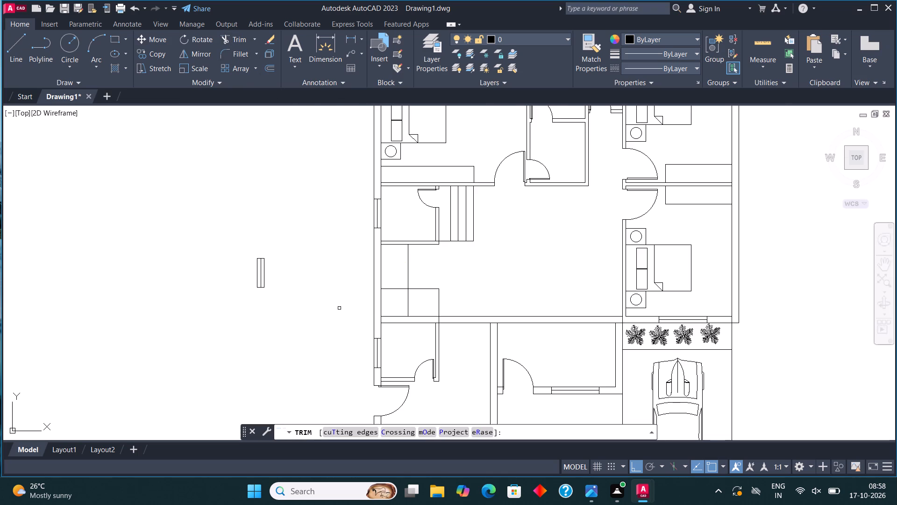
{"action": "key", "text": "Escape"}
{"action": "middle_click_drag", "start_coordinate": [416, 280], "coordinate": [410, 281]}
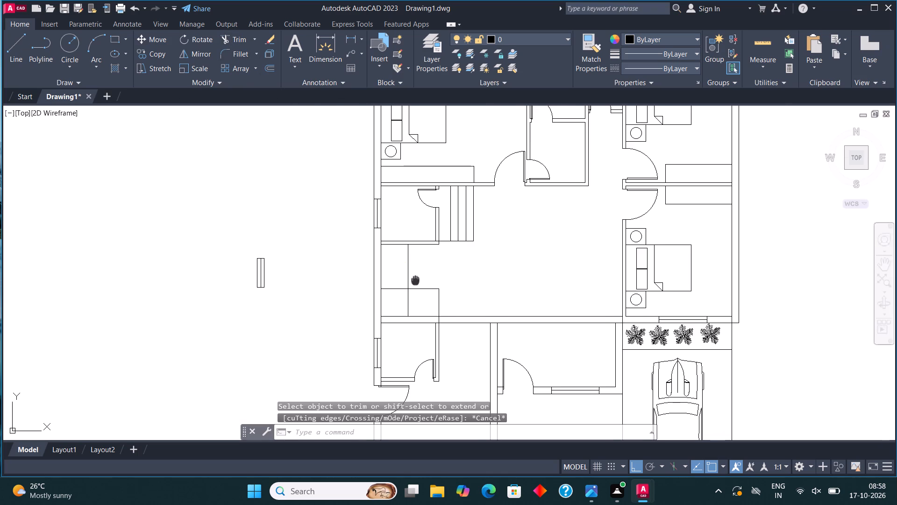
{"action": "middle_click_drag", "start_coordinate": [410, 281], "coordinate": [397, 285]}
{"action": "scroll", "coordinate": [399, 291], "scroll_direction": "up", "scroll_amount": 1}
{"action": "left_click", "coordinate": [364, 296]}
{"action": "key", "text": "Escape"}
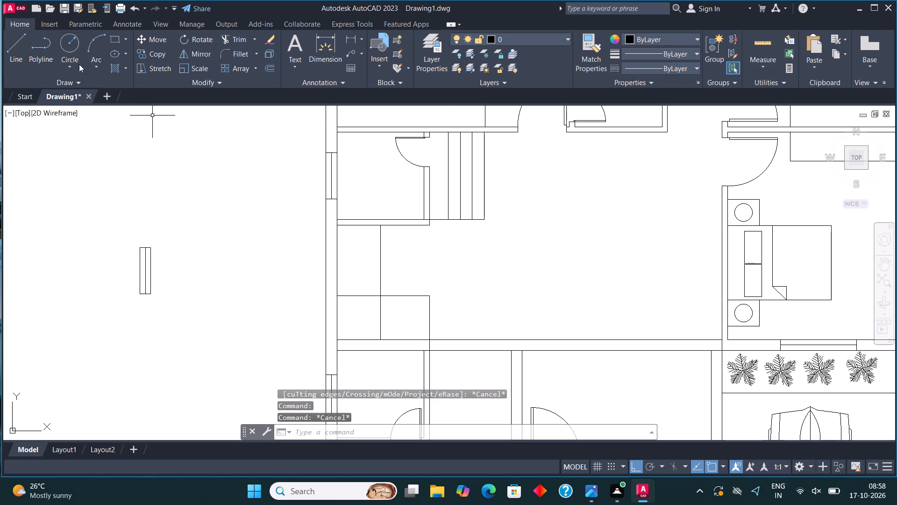
Draw separate lines along the north and east edges of the 3' square landing in the hall's southwest corner.
{"action": "left_click", "coordinate": [20, 46]}
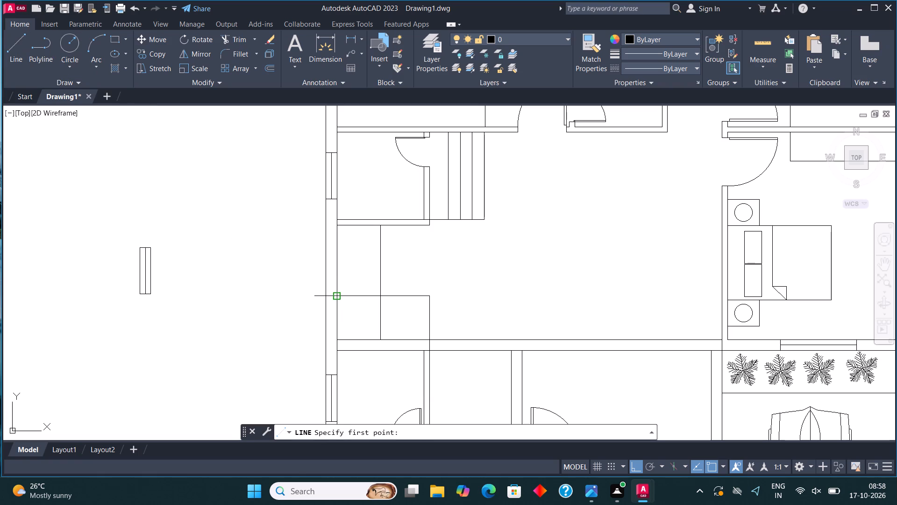
{"action": "left_click", "coordinate": [338, 299]}
{"action": "left_click", "coordinate": [378, 295]}
{"action": "key", "text": "Escape"}
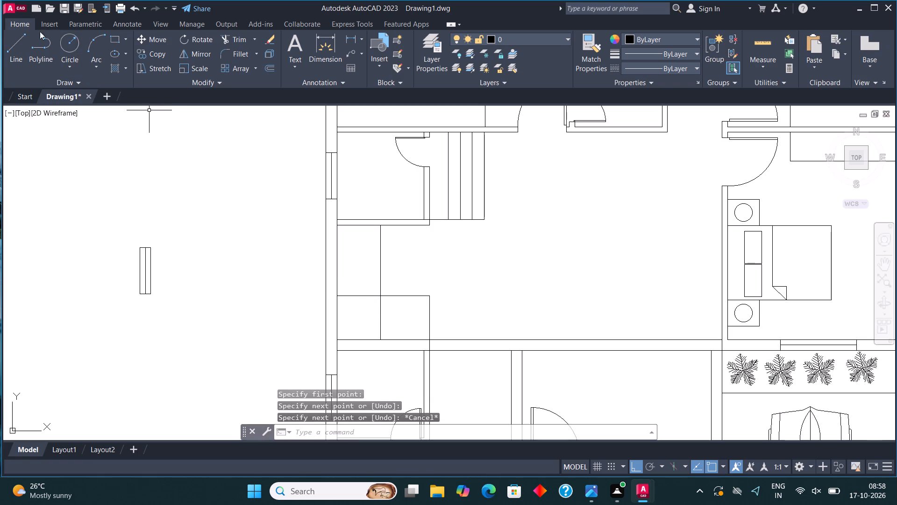
{"action": "left_click", "coordinate": [19, 43]}
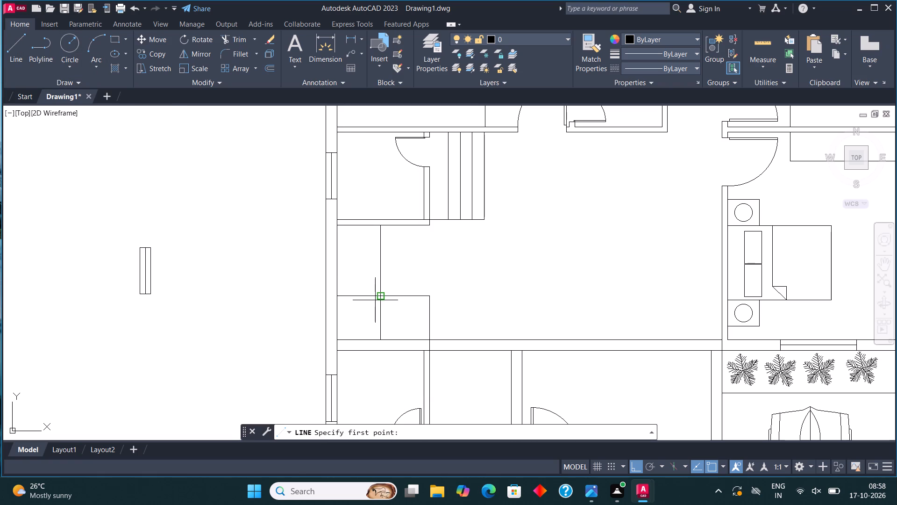
{"action": "left_click", "coordinate": [382, 296]}
{"action": "left_click", "coordinate": [384, 340]}
{"action": "key", "text": "Escape"}
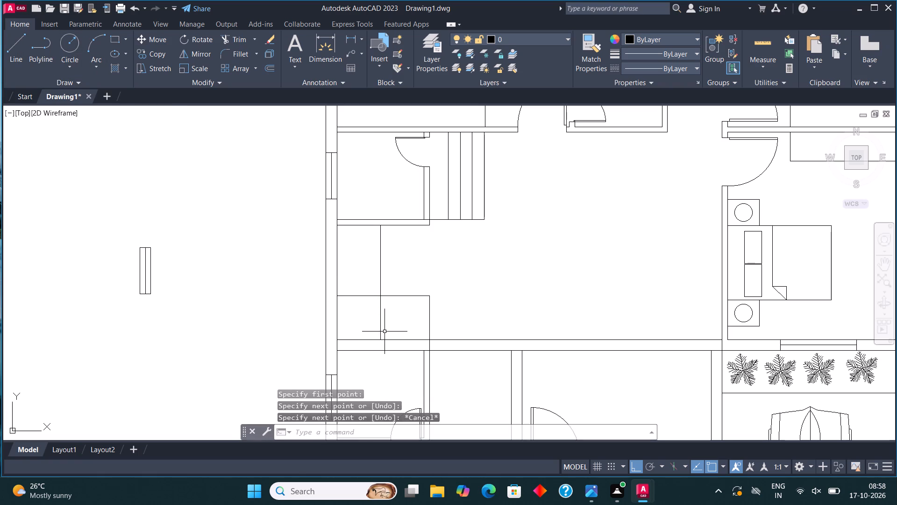
Offset the landing's east edge 10" eastward three times in succession to form the lower flight's treads.
{"action": "left_click", "coordinate": [379, 317]}
{"action": "left_click", "coordinate": [275, 67]}
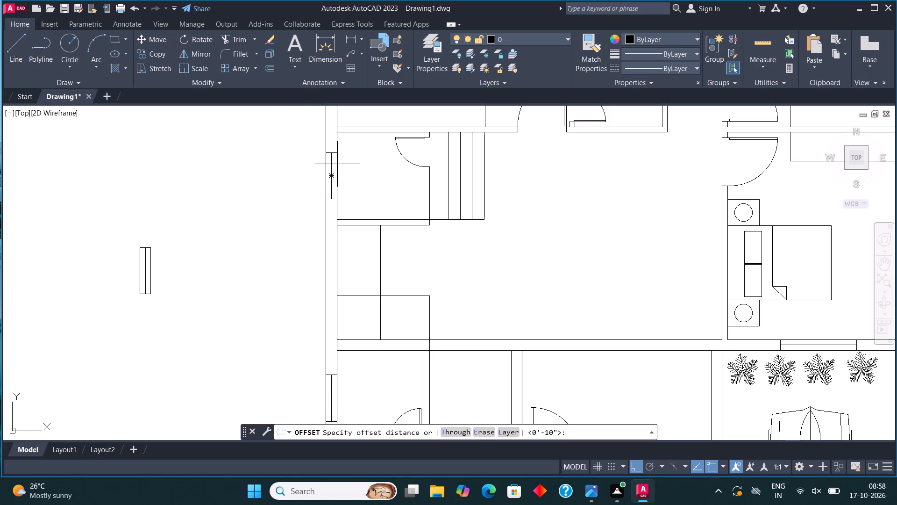
{"action": "left_click", "coordinate": [382, 317]}
{"action": "type", "text": "10\""}
{"action": "key", "text": "Return"}
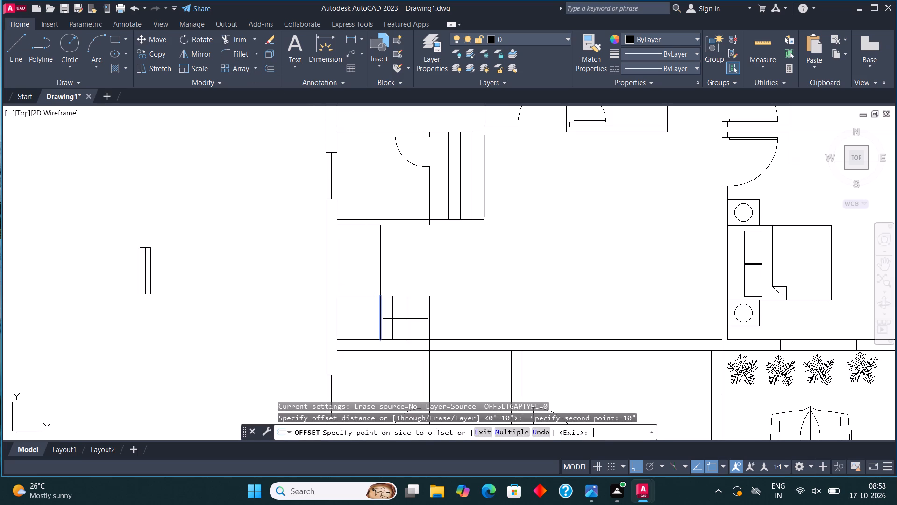
{"action": "left_click", "coordinate": [408, 320]}
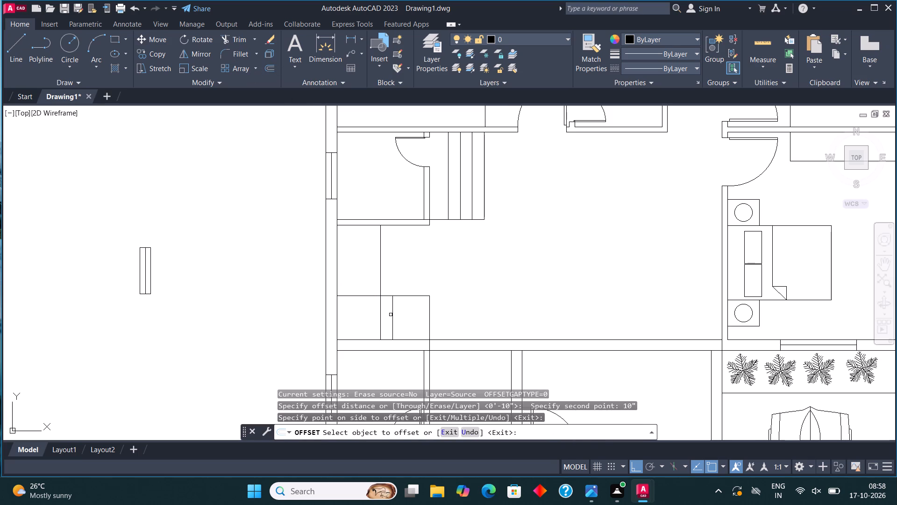
{"action": "left_click", "coordinate": [391, 315]}
{"action": "left_click", "coordinate": [410, 323]}
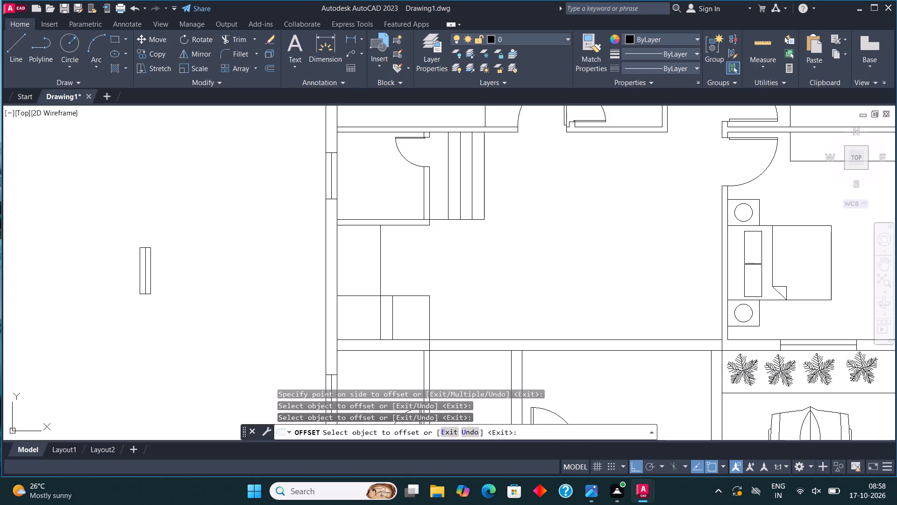
{"action": "left_click_drag", "start_coordinate": [391, 314], "coordinate": [395, 313]}
{"action": "left_click", "coordinate": [407, 318]}
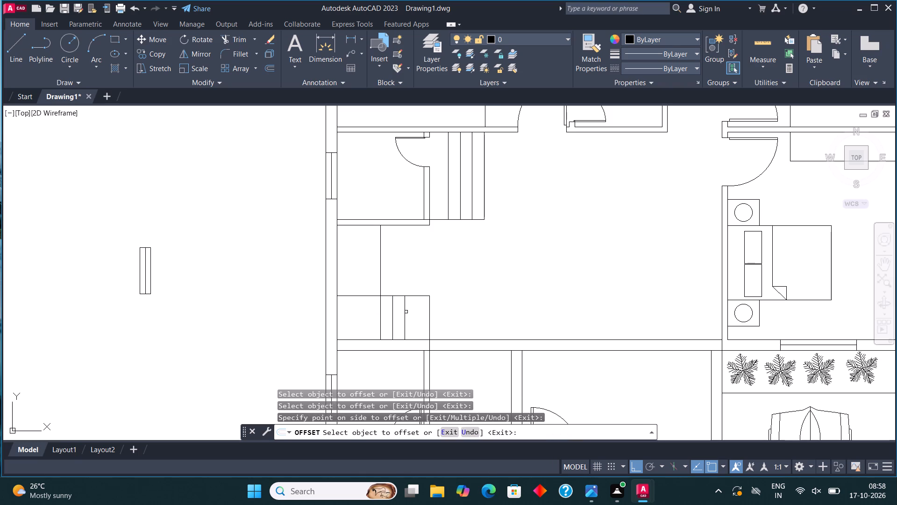
{"action": "left_click", "coordinate": [406, 312]}
{"action": "left_click", "coordinate": [432, 317]}
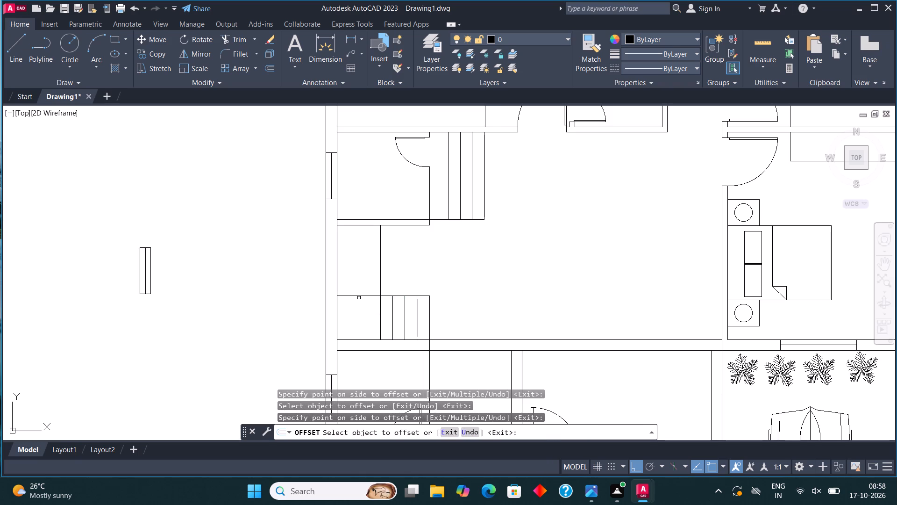
Offset the landing's north edge 10" northward five times in succession to form the upper flight's treads.
{"action": "left_click", "coordinate": [359, 297]}
{"action": "left_click", "coordinate": [363, 275]}
{"action": "left_click", "coordinate": [364, 287]}
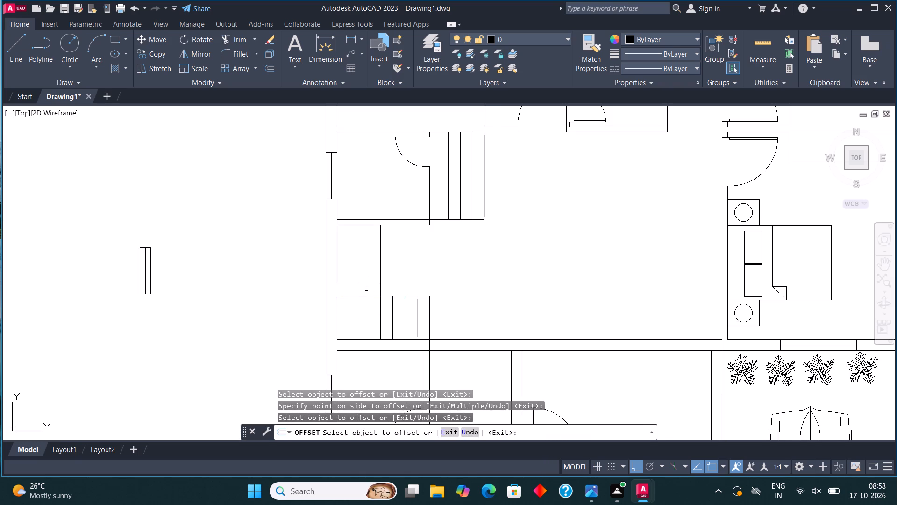
{"action": "left_click", "coordinate": [366, 286]}
{"action": "left_click", "coordinate": [366, 260]}
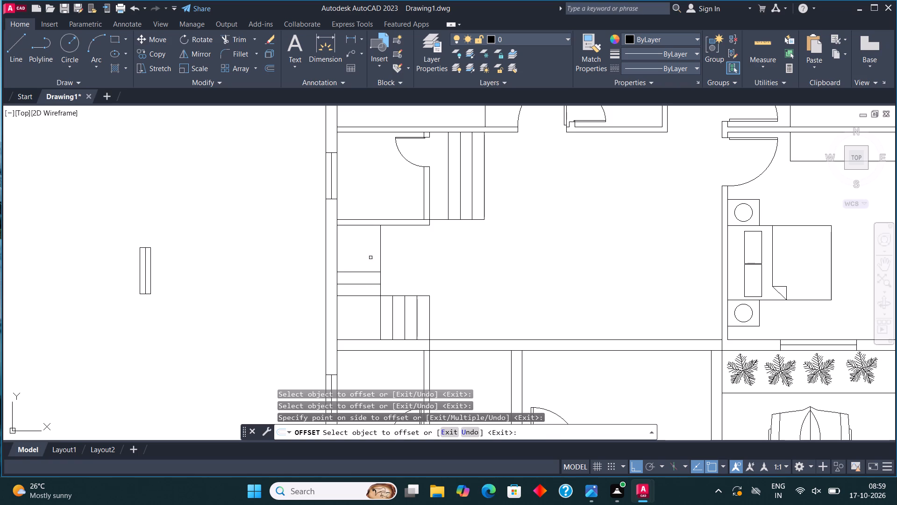
{"action": "left_click", "coordinate": [356, 269]}
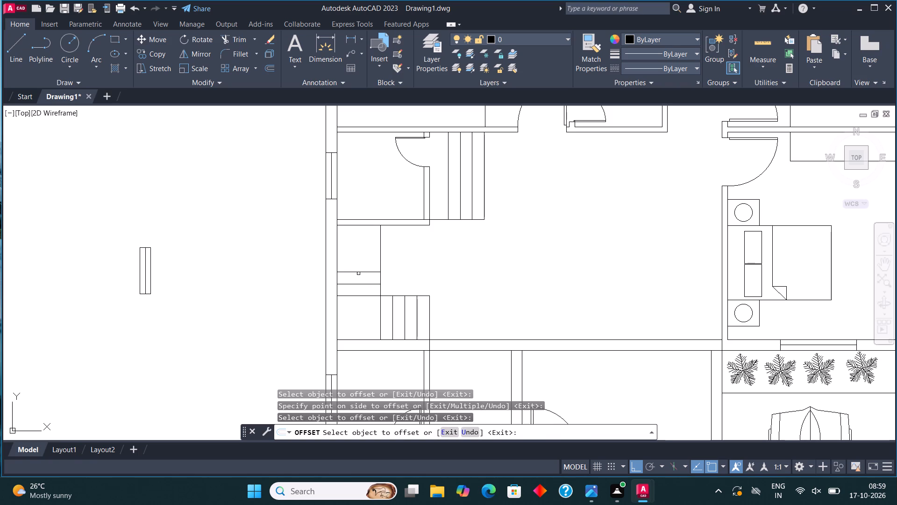
{"action": "left_click", "coordinate": [359, 274]}
{"action": "left_click", "coordinate": [361, 256]}
{"action": "left_click", "coordinate": [361, 271]}
{"action": "left_click", "coordinate": [361, 251]}
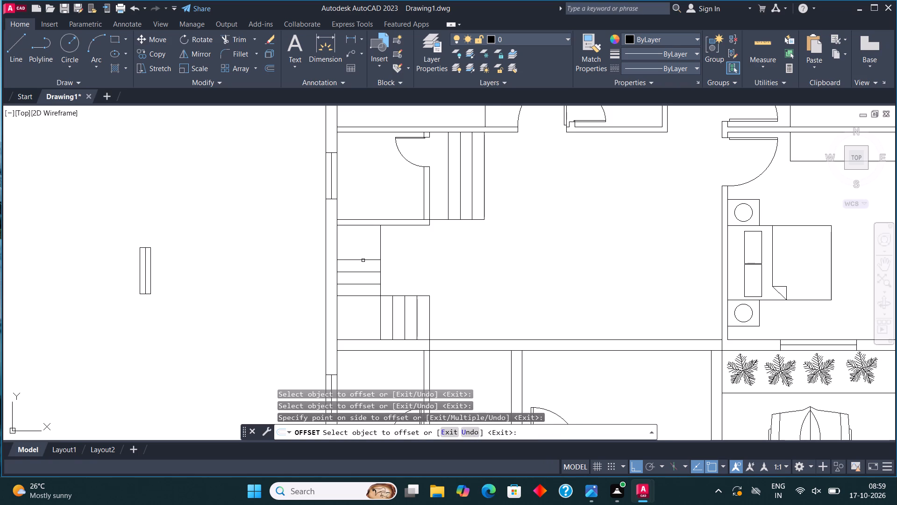
{"action": "left_click", "coordinate": [363, 260]}
{"action": "left_click", "coordinate": [364, 242]}
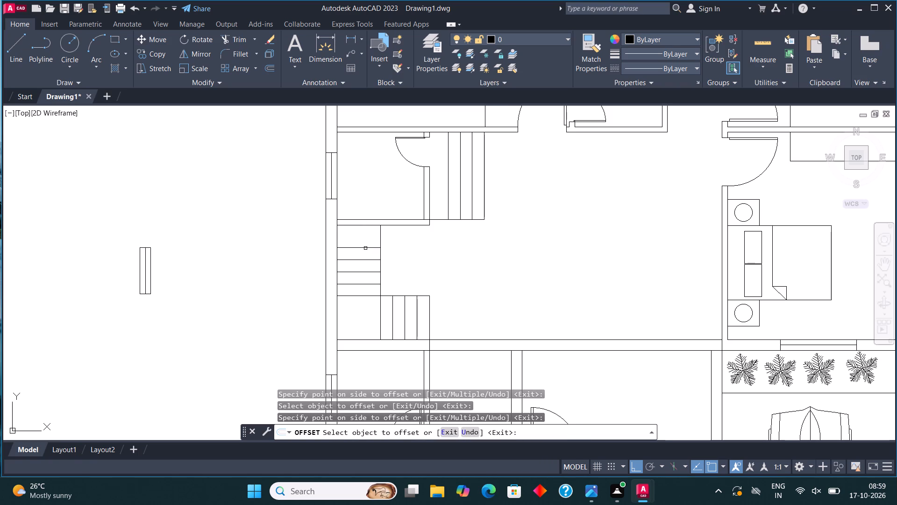
{"action": "left_click", "coordinate": [365, 248]}
{"action": "left_click", "coordinate": [368, 233]}
{"action": "key", "text": "Escape"}
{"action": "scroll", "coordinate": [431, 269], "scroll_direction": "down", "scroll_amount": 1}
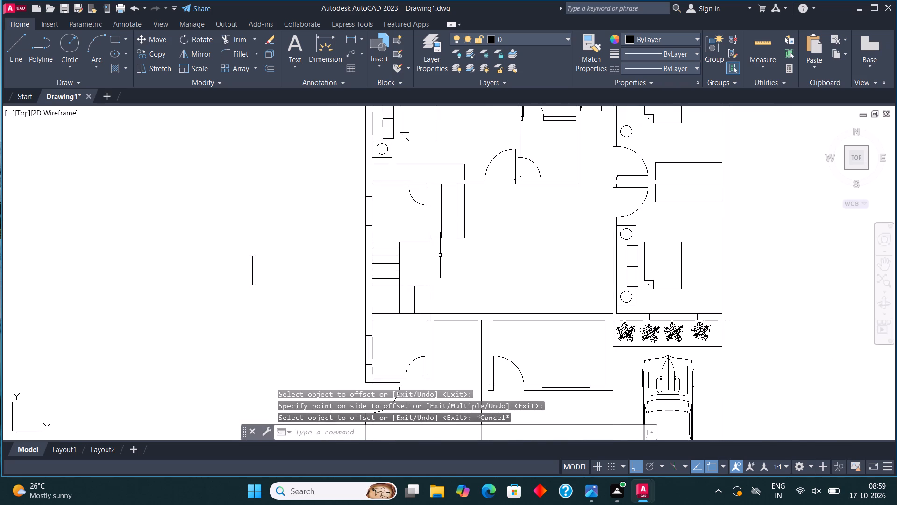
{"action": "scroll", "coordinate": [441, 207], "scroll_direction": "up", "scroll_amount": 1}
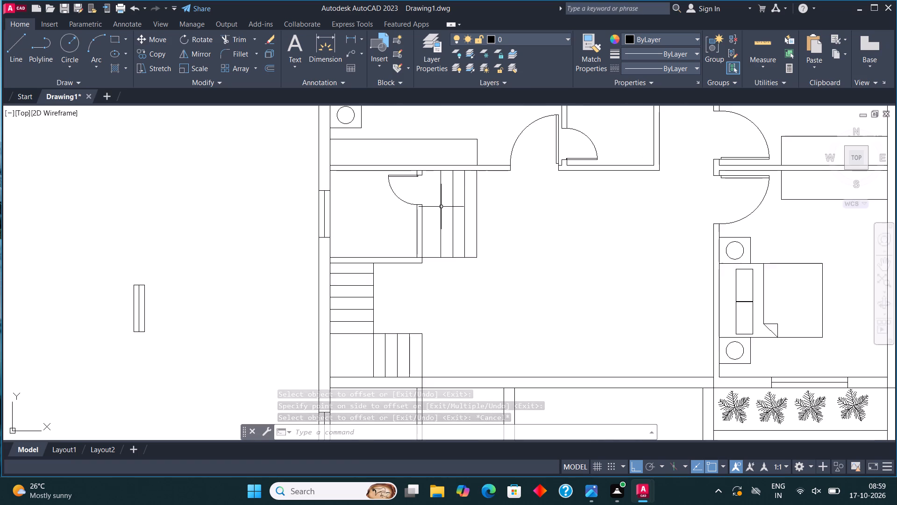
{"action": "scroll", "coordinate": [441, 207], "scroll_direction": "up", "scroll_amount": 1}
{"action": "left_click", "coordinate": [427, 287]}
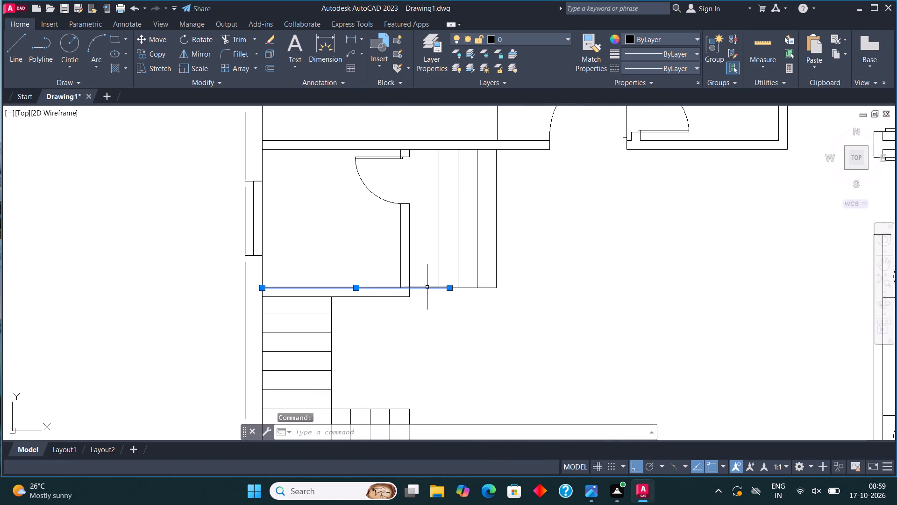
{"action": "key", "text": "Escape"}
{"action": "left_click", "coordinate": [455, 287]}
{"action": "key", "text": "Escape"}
Draw the stair path from the lower flight's east edge west to the landing, north into the small room, and east to the north steps' second-last tread line.
{"action": "scroll", "coordinate": [452, 260], "scroll_direction": "down", "scroll_amount": 1}
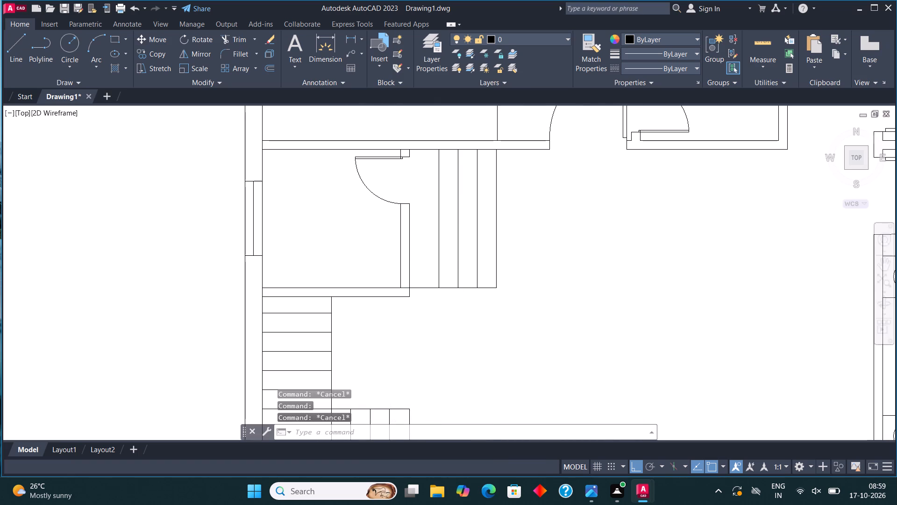
{"action": "scroll", "coordinate": [452, 260], "scroll_direction": "down", "scroll_amount": 1}
{"action": "middle_click_drag", "start_coordinate": [457, 270], "coordinate": [424, 271]}
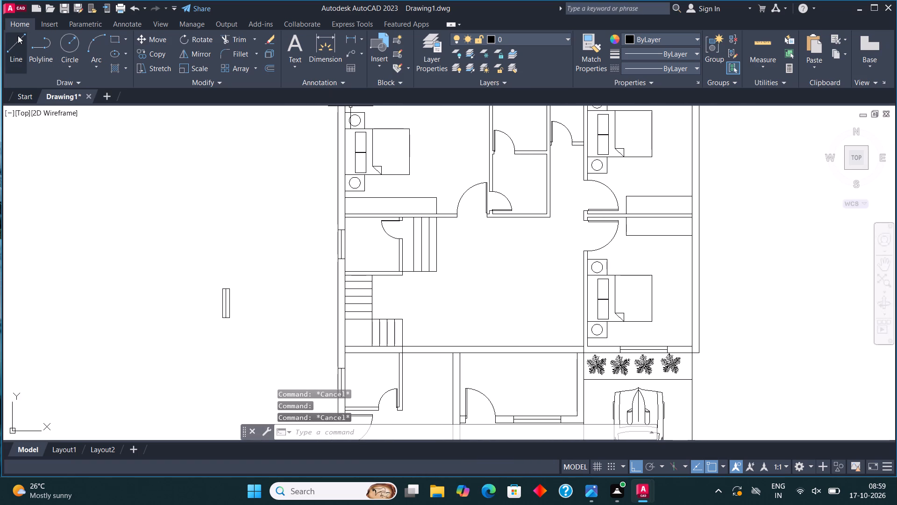
{"action": "left_click", "coordinate": [18, 36]}
{"action": "left_click", "coordinate": [402, 337]}
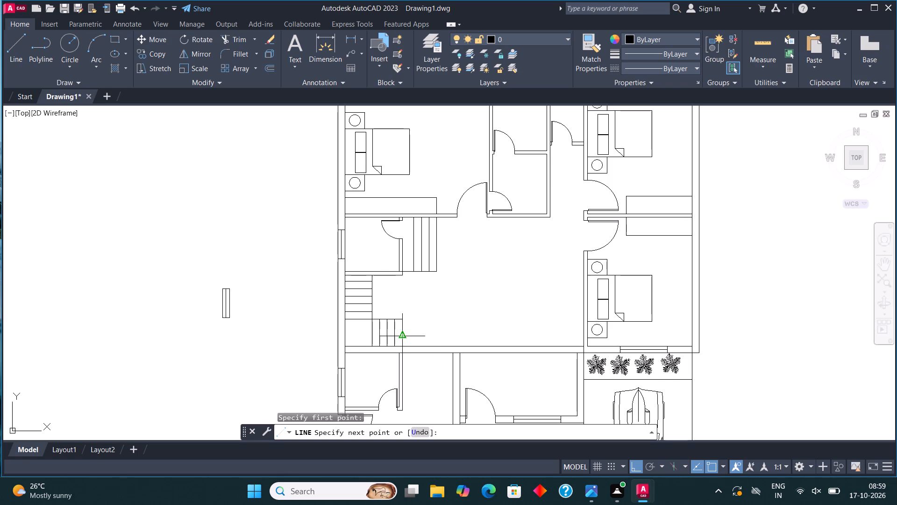
{"action": "left_click", "coordinate": [357, 335]}
{"action": "left_click", "coordinate": [358, 238]}
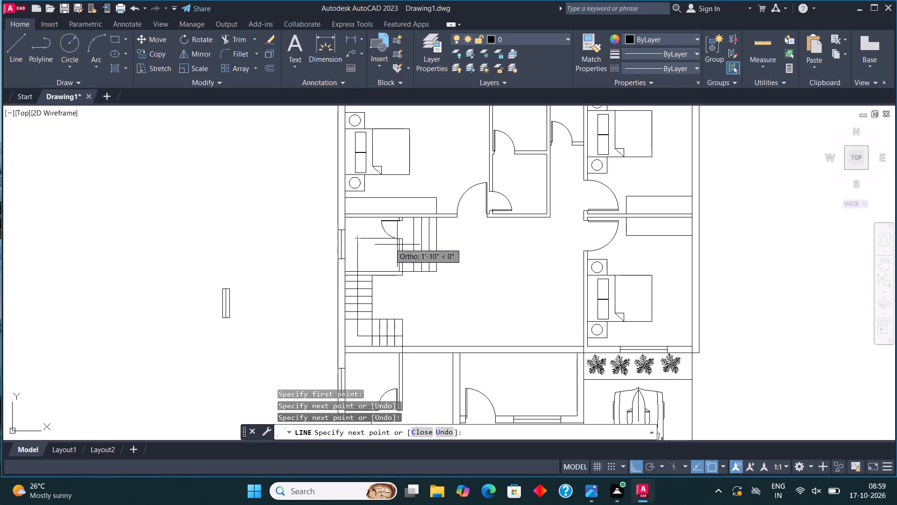
{"action": "scroll", "coordinate": [435, 242], "scroll_direction": "up", "scroll_amount": 2}
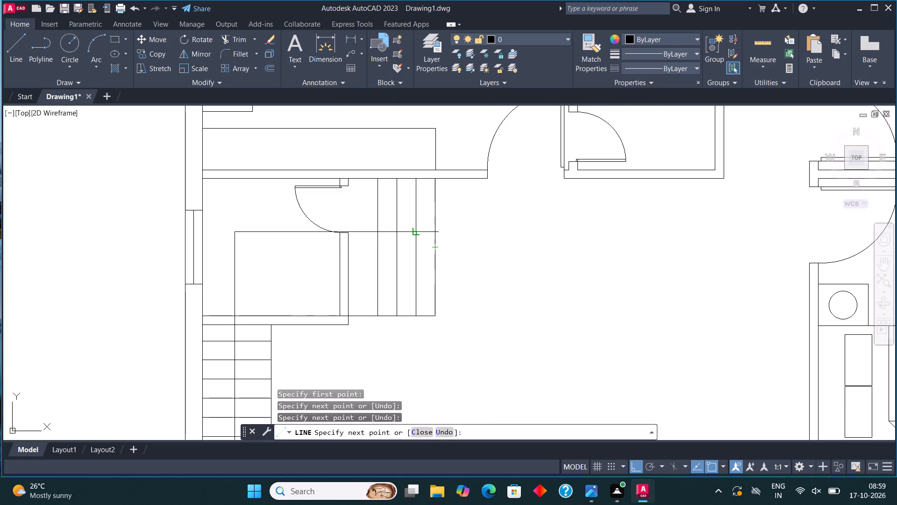
{"action": "left_click", "coordinate": [415, 234]}
{"action": "key", "text": "Escape"}
Form an arrowhead at the stair path's east end from one slanted line back to the previous tread, mirrored about the path, keeping the source.
{"action": "left_click", "coordinate": [21, 38]}
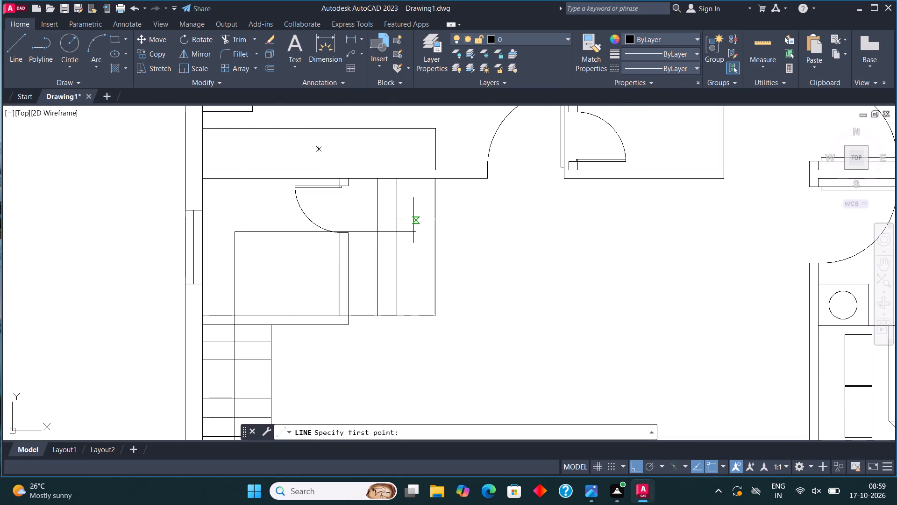
{"action": "left_click", "coordinate": [420, 232]}
{"action": "left_click", "coordinate": [391, 254]}
{"action": "key", "text": "Escape"}
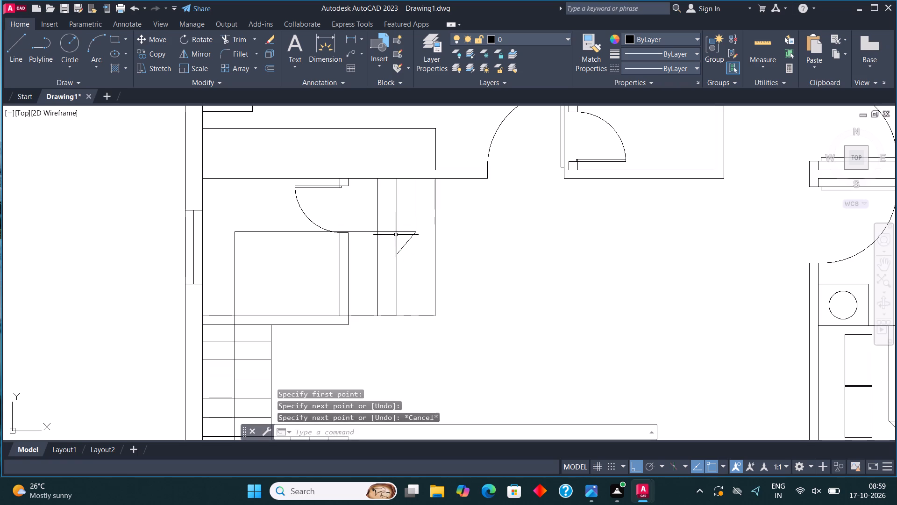
{"action": "left_click", "coordinate": [406, 242]}
{"action": "left_click", "coordinate": [203, 53]}
{"action": "scroll", "coordinate": [426, 227], "scroll_direction": "up", "scroll_amount": 2}
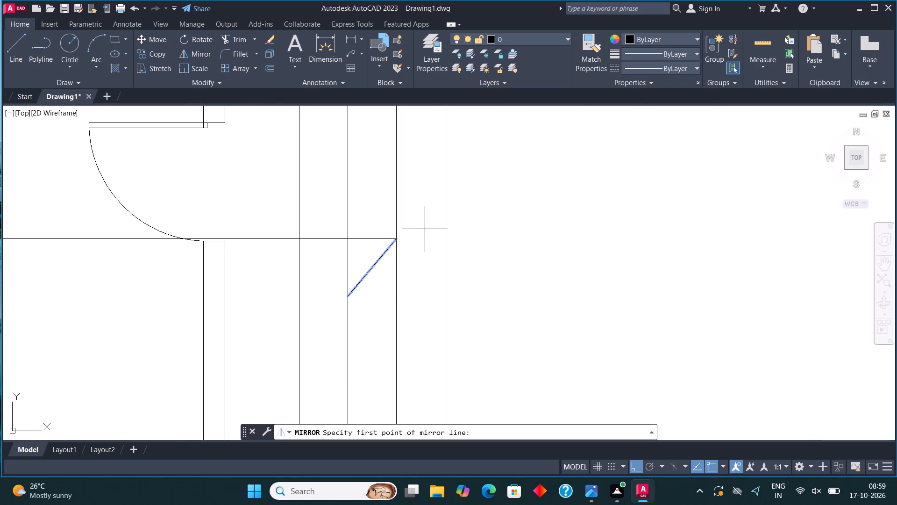
{"action": "left_click", "coordinate": [396, 238]}
{"action": "left_click", "coordinate": [309, 167]}
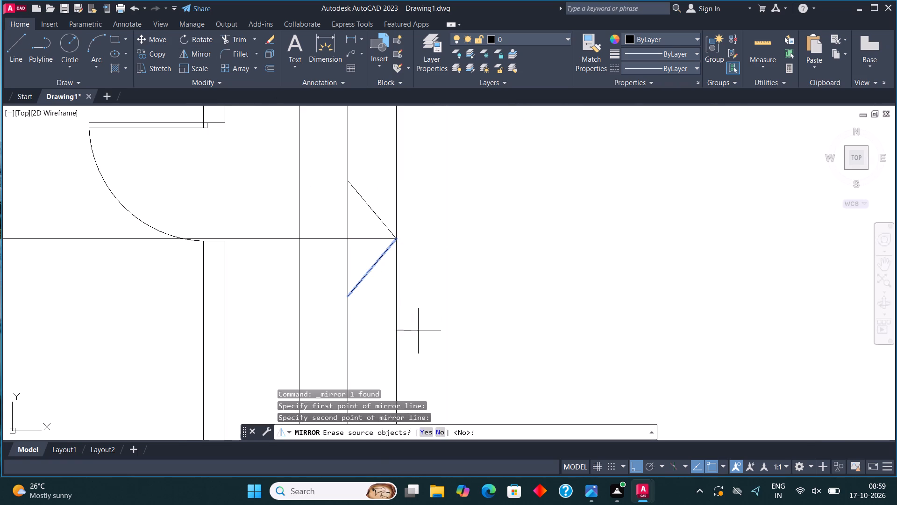
{"action": "left_click", "coordinate": [441, 430]}
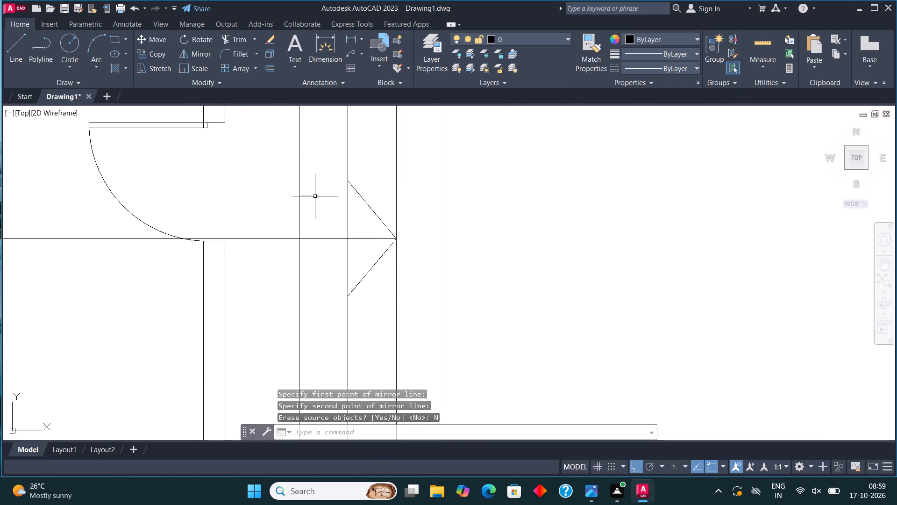
Fill both halves of the stair path's arrowhead with a SOLID hatch.
{"action": "key", "text": "h"}
{"action": "key", "text": "Return"}
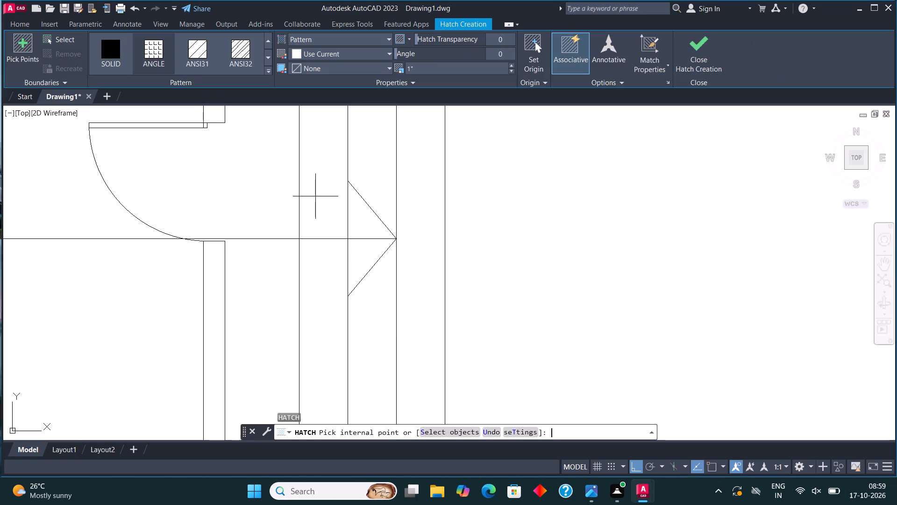
{"action": "left_click", "coordinate": [383, 232]}
{"action": "left_click", "coordinate": [102, 54]}
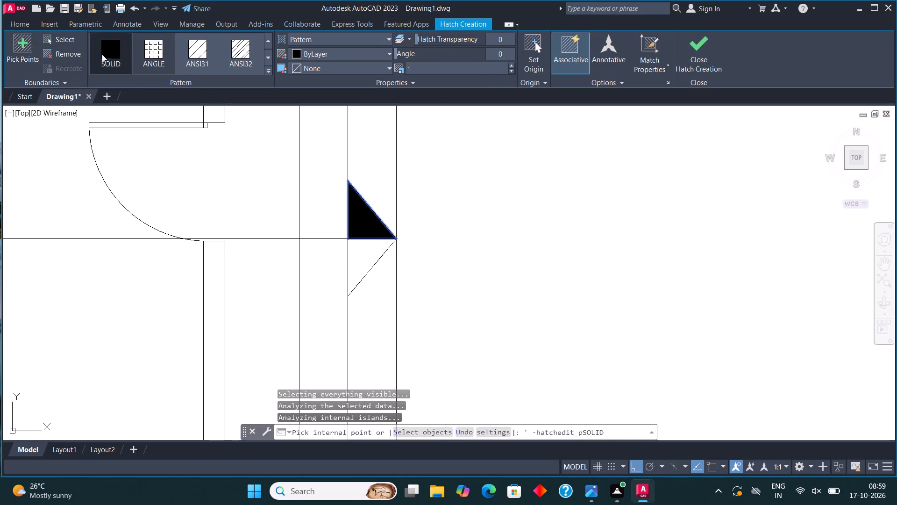
{"action": "left_click", "coordinate": [361, 260]}
{"action": "left_click", "coordinate": [705, 50]}
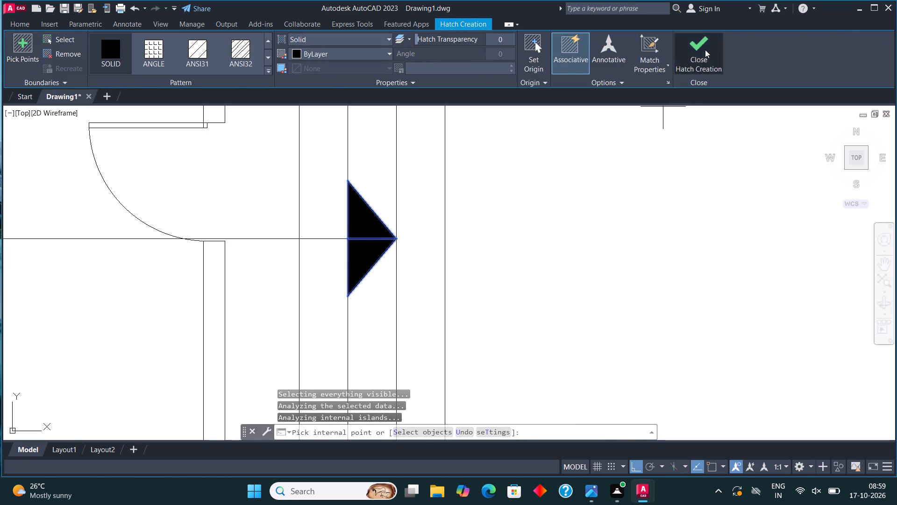
Delete the two spare window symbols lying outside the plan, one to its west and one to its southeast.
{"action": "scroll", "coordinate": [504, 226], "scroll_direction": "down", "scroll_amount": 4}
{"action": "middle_click_drag", "start_coordinate": [486, 238], "coordinate": [486, 188]}
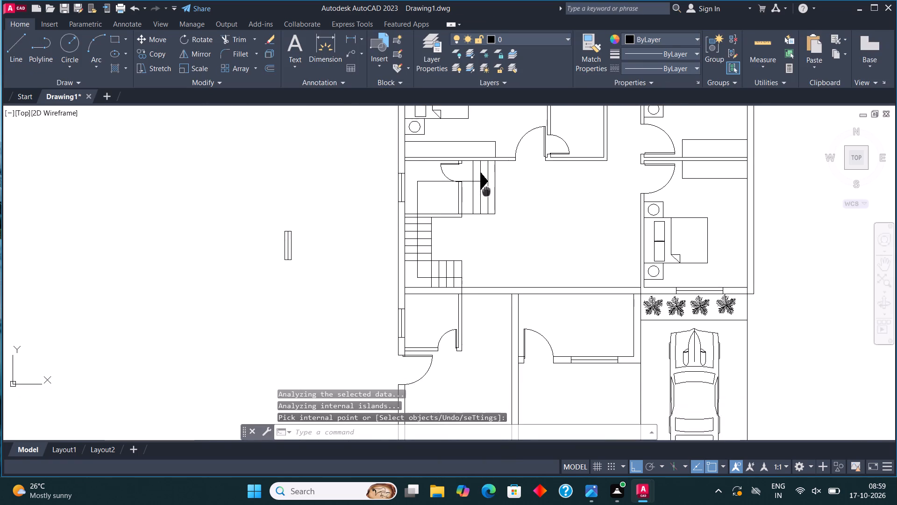
{"action": "middle_click_drag", "start_coordinate": [486, 188], "coordinate": [484, 177]}
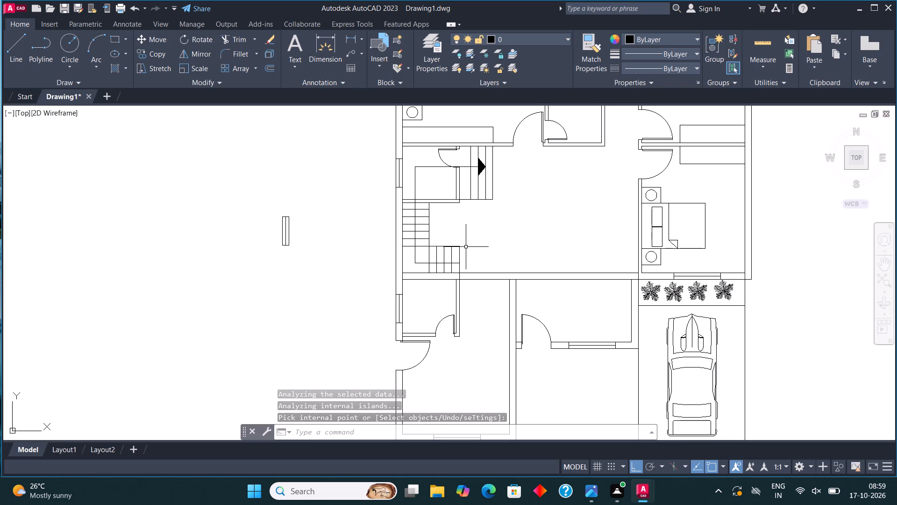
{"action": "scroll", "coordinate": [466, 247], "scroll_direction": "down", "scroll_amount": 1}
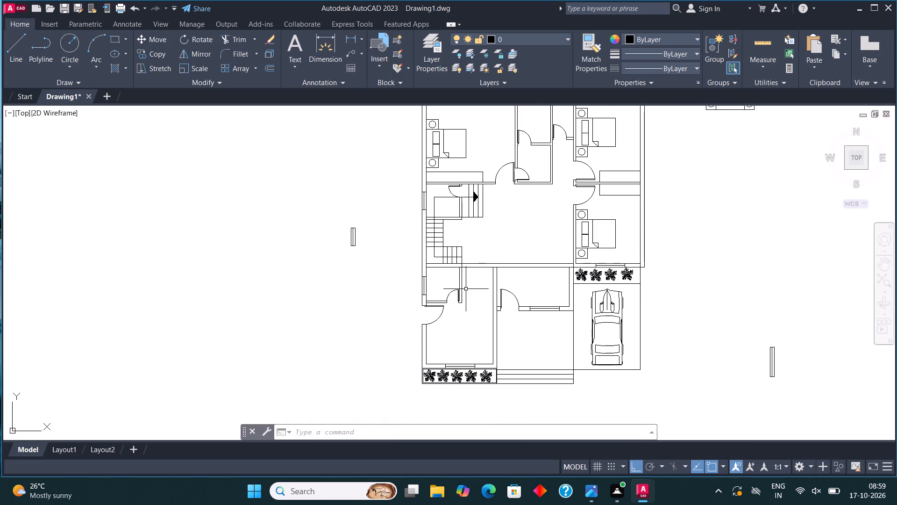
{"action": "scroll", "coordinate": [414, 290], "scroll_direction": "down", "scroll_amount": 1}
{"action": "left_click", "coordinate": [396, 288]}
{"action": "left_click", "coordinate": [365, 215]}
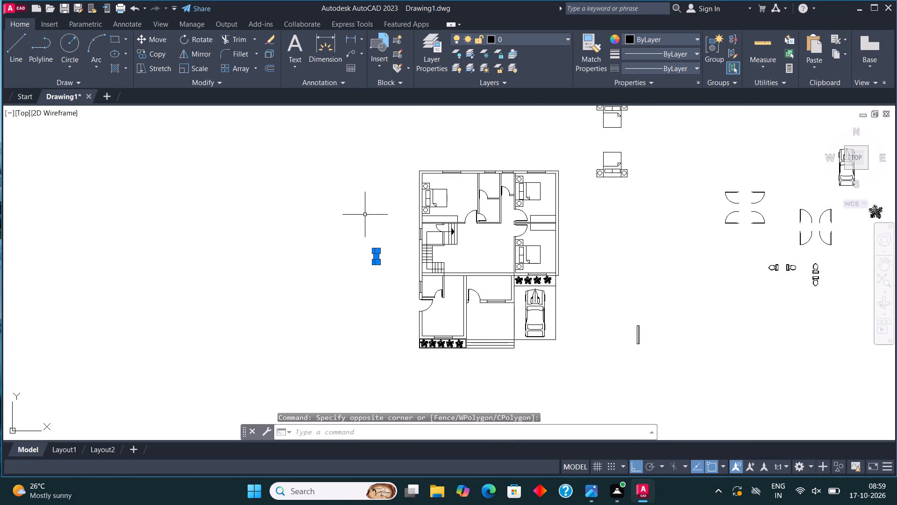
{"action": "key", "text": "Delete"}
{"action": "scroll", "coordinate": [381, 287], "scroll_direction": "down", "scroll_amount": 1}
{"action": "scroll", "coordinate": [539, 329], "scroll_direction": "up", "scroll_amount": 1}
{"action": "left_click_drag", "start_coordinate": [563, 345], "coordinate": [563, 339]}
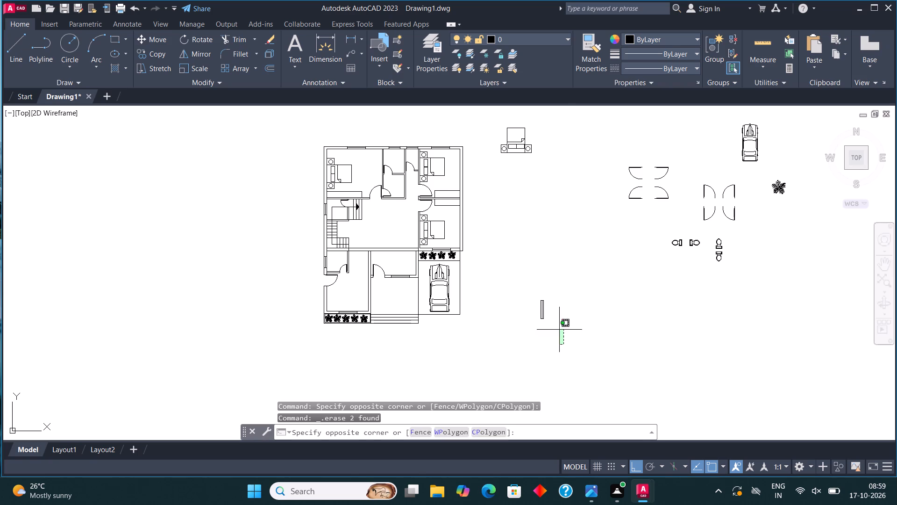
{"action": "left_click", "coordinate": [534, 283]}
{"action": "key", "text": "Delete"}
Delete the two spare bed sets lying northeast of the plan.
{"action": "scroll", "coordinate": [534, 302], "scroll_direction": "down", "scroll_amount": 1}
{"action": "left_click_drag", "start_coordinate": [534, 237], "coordinate": [535, 233]}
{"action": "left_click", "coordinate": [504, 126]}
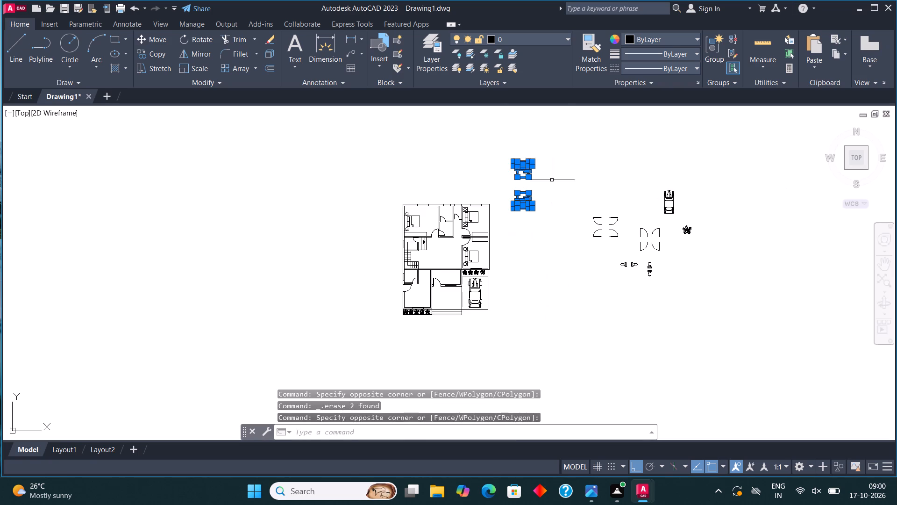
{"action": "key", "text": "Delete"}
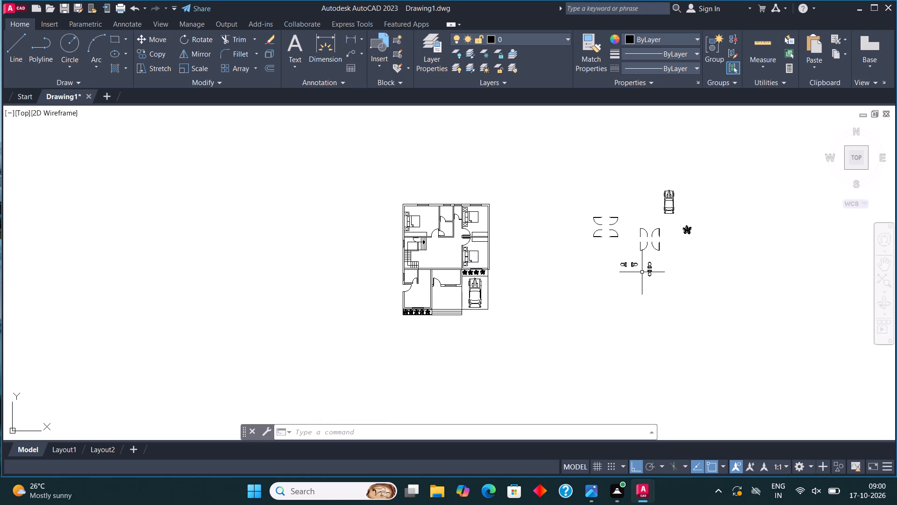
Copy the spare west-facing toilet, by the middle of its tank's back, onto the east wall of the narrow bathroom beside the northeast bedroom, with Ortho off.
{"action": "scroll", "coordinate": [642, 272], "scroll_direction": "up", "scroll_amount": 2}
{"action": "scroll", "coordinate": [583, 242], "scroll_direction": "up", "scroll_amount": 2}
{"action": "left_click", "coordinate": [584, 235]}
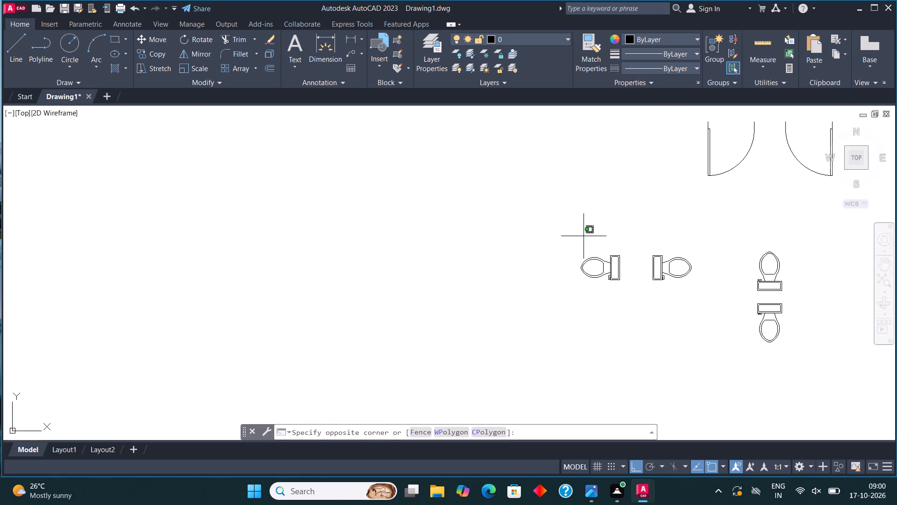
{"action": "left_click", "coordinate": [577, 278]}
{"action": "left_click", "coordinate": [156, 51]}
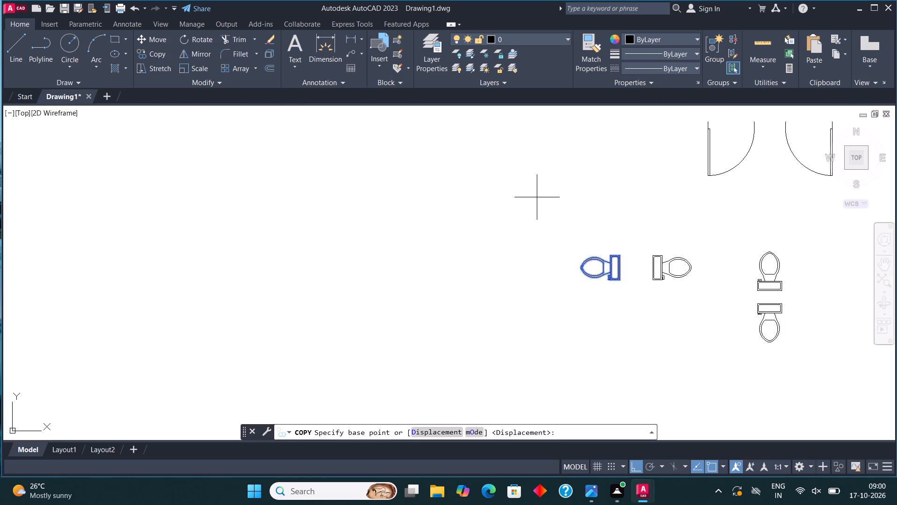
{"action": "left_click", "coordinate": [620, 268]}
{"action": "scroll", "coordinate": [683, 238], "scroll_direction": "down", "scroll_amount": 1}
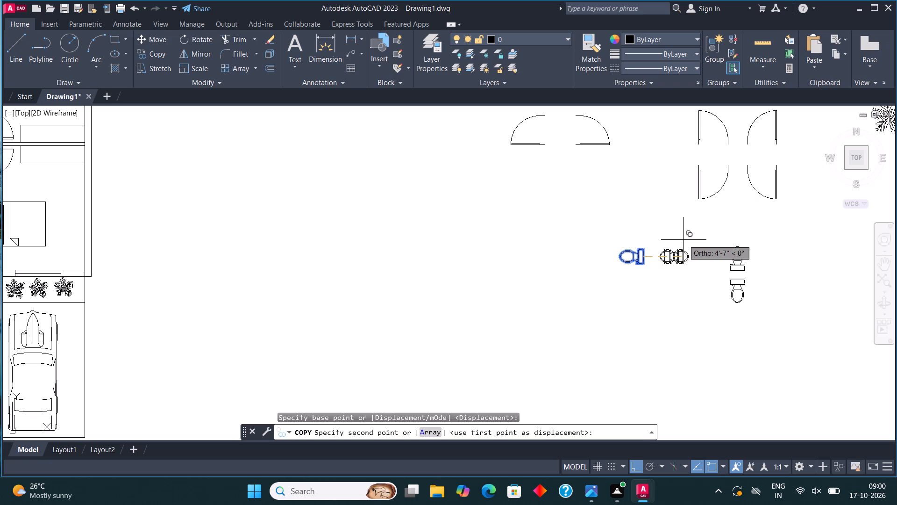
{"action": "key", "text": "F8"}
{"action": "scroll", "coordinate": [686, 302], "scroll_direction": "down", "scroll_amount": 3}
{"action": "scroll", "coordinate": [507, 239], "scroll_direction": "up", "scroll_amount": 2}
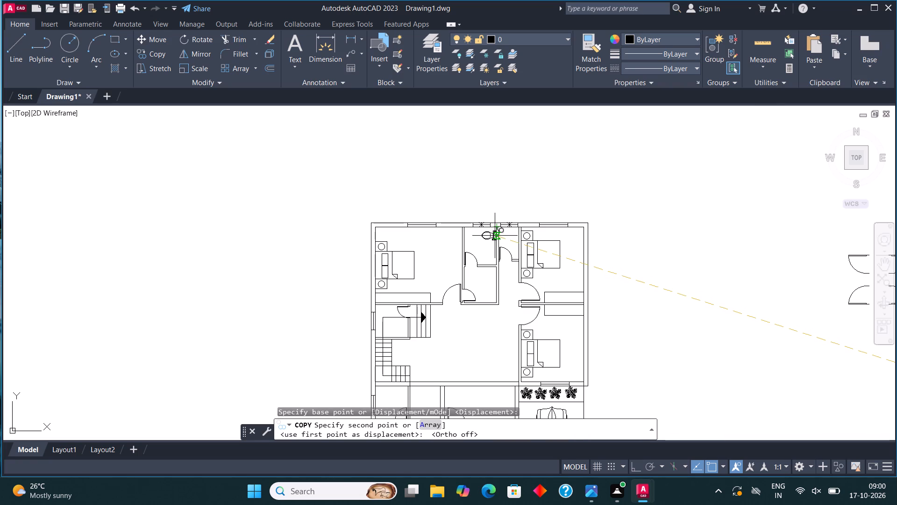
{"action": "scroll", "coordinate": [495, 236], "scroll_direction": "up", "scroll_amount": 4}
{"action": "left_click", "coordinate": [642, 220]}
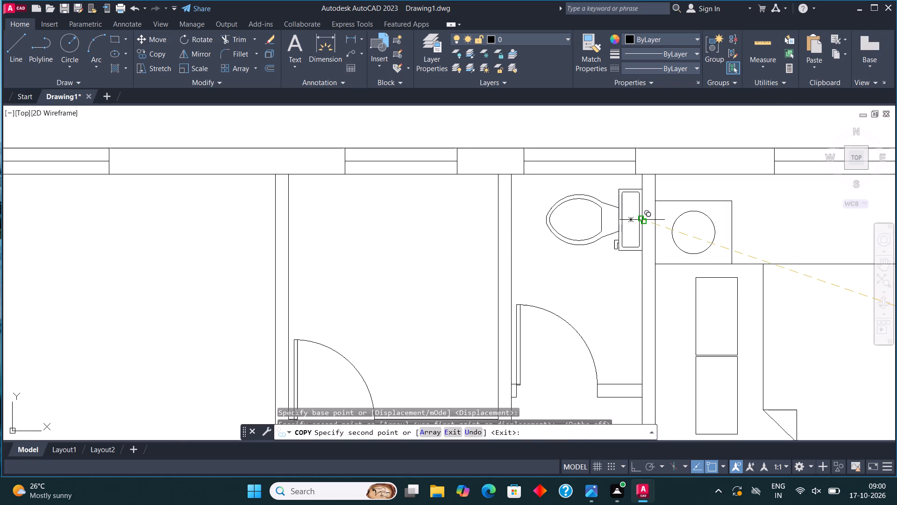
Place another copy of the west-facing toilet on the east wall of the wider bathroom beside the northwest bedroom.
{"action": "left_click", "coordinate": [498, 224]}
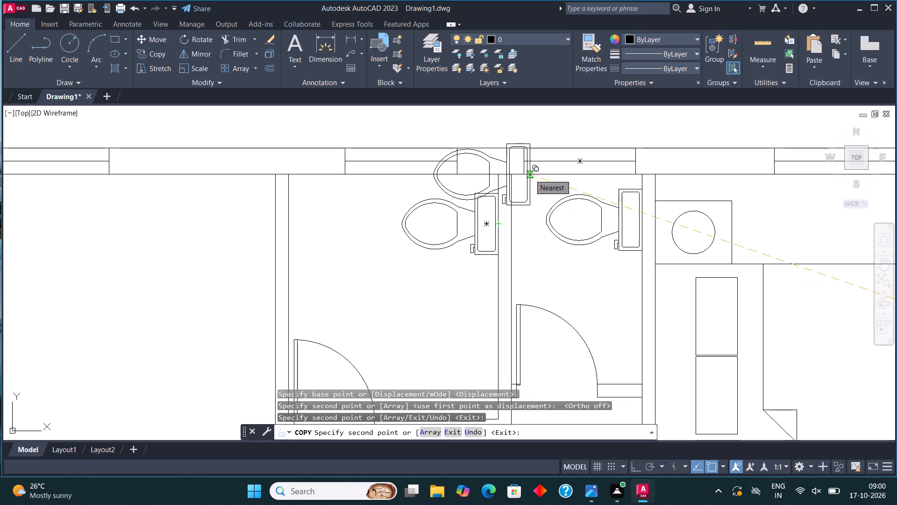
{"action": "scroll", "coordinate": [511, 187], "scroll_direction": "down", "scroll_amount": 3}
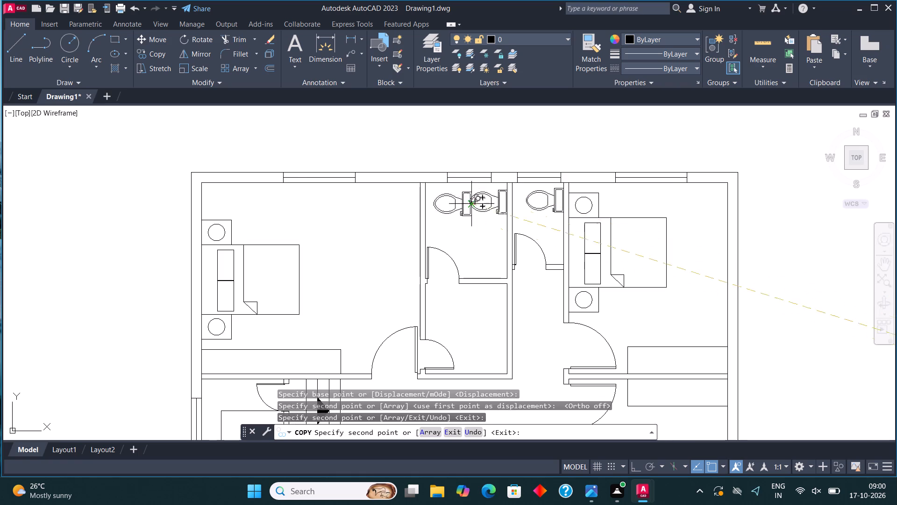
{"action": "key", "text": "Escape"}
Delete all the spare door, toilet, car and plant symbols lying east of the plan.
{"action": "scroll", "coordinate": [481, 180], "scroll_direction": "down", "scroll_amount": 2}
{"action": "scroll", "coordinate": [529, 259], "scroll_direction": "up", "scroll_amount": 1}
{"action": "middle_click_drag", "start_coordinate": [528, 259], "coordinate": [517, 165]}
{"action": "scroll", "coordinate": [499, 202], "scroll_direction": "down", "scroll_amount": 2}
{"action": "middle_click_drag", "start_coordinate": [635, 215], "coordinate": [575, 218]}
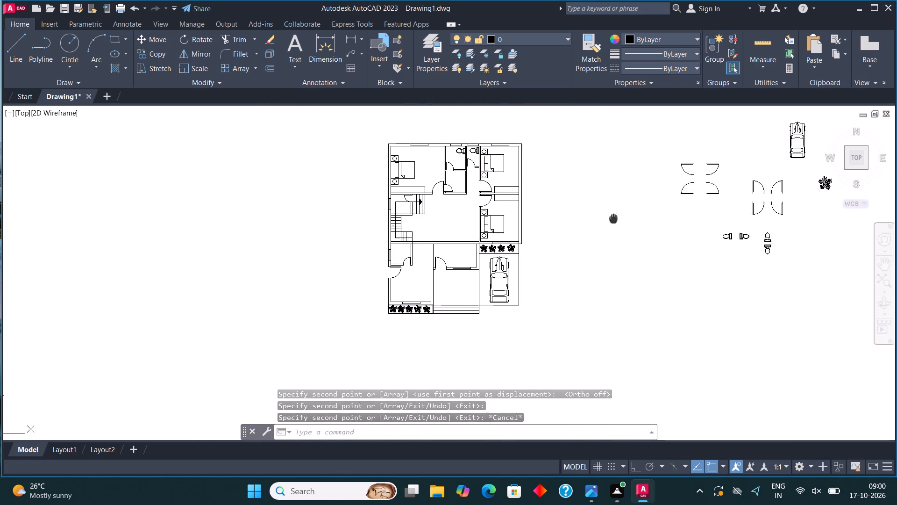
{"action": "middle_click_drag", "start_coordinate": [575, 218], "coordinate": [508, 224]}
{"action": "left_click", "coordinate": [725, 305]}
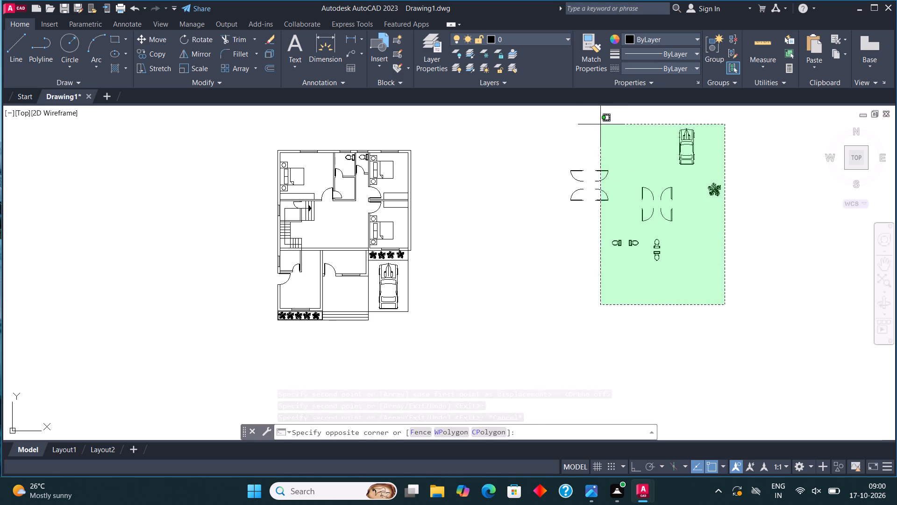
{"action": "left_click", "coordinate": [573, 124]}
{"action": "key", "text": "Delete"}
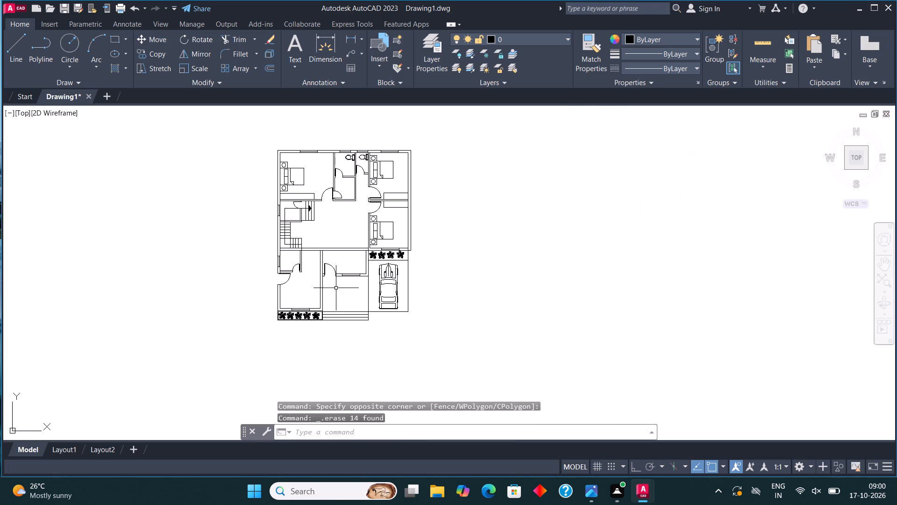
Save the drawing in the Downloads folder as 3BHK 17, in AutoCAD 2018 Drawing format.
{"action": "scroll", "coordinate": [335, 289], "scroll_direction": "down", "scroll_amount": 1}
{"action": "middle_click_drag", "start_coordinate": [349, 275], "coordinate": [478, 267]}
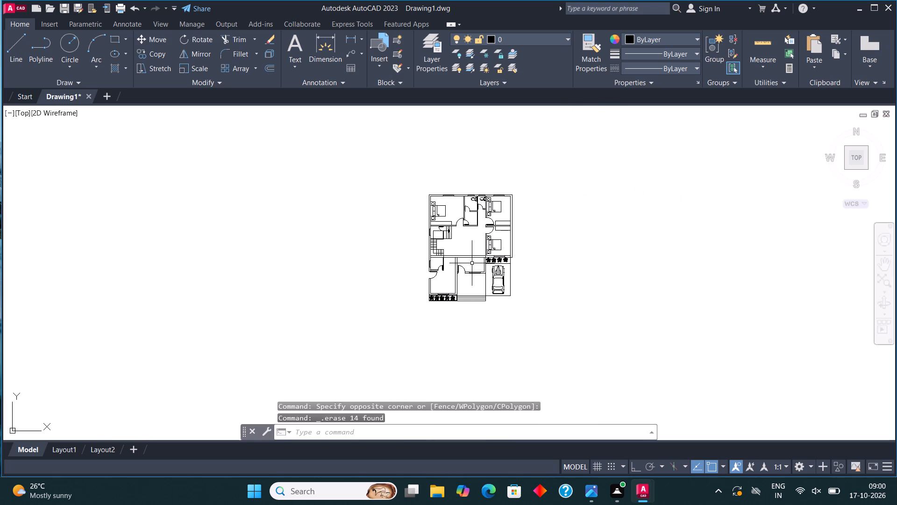
{"action": "key", "text": "ctrl+s"}
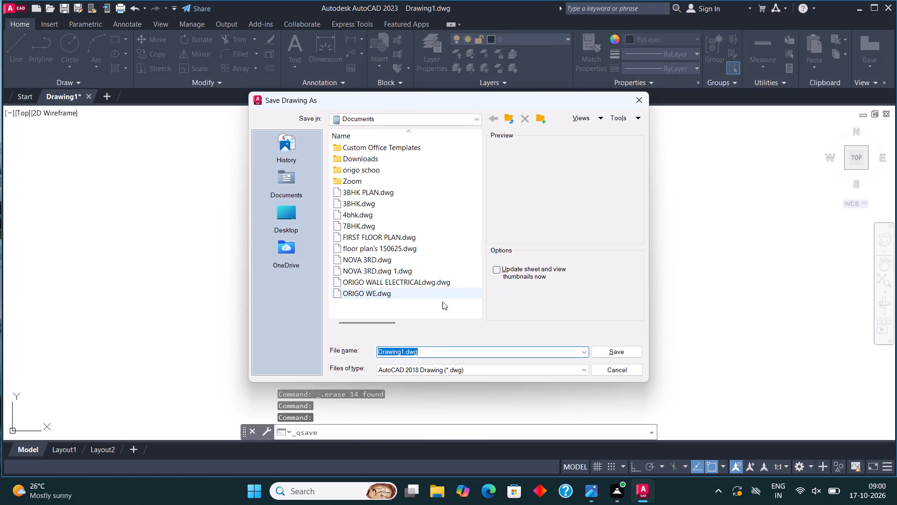
{"action": "left_click", "coordinate": [443, 118]}
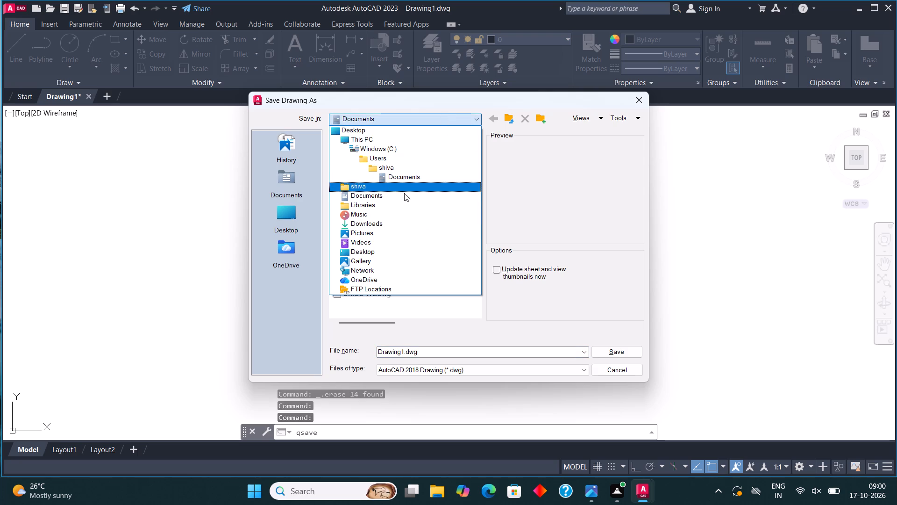
{"action": "left_click", "coordinate": [389, 223]}
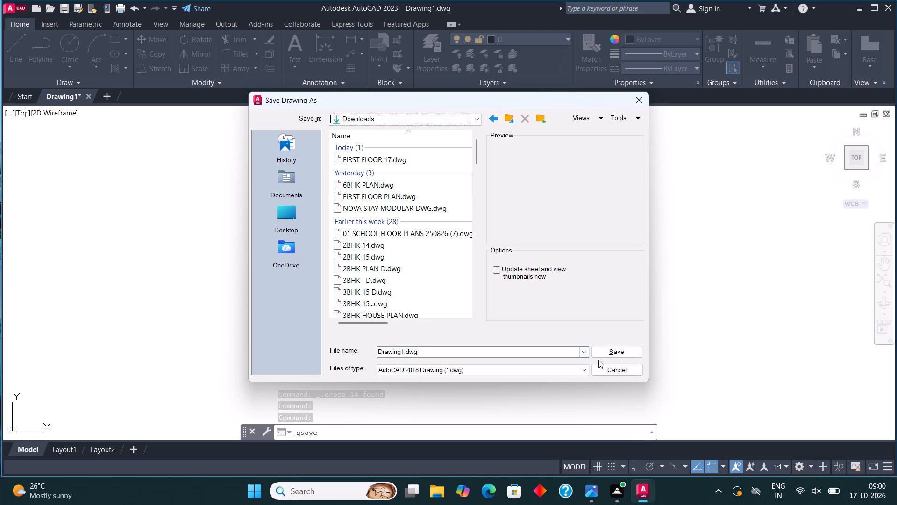
{"action": "left_click", "coordinate": [463, 349]}
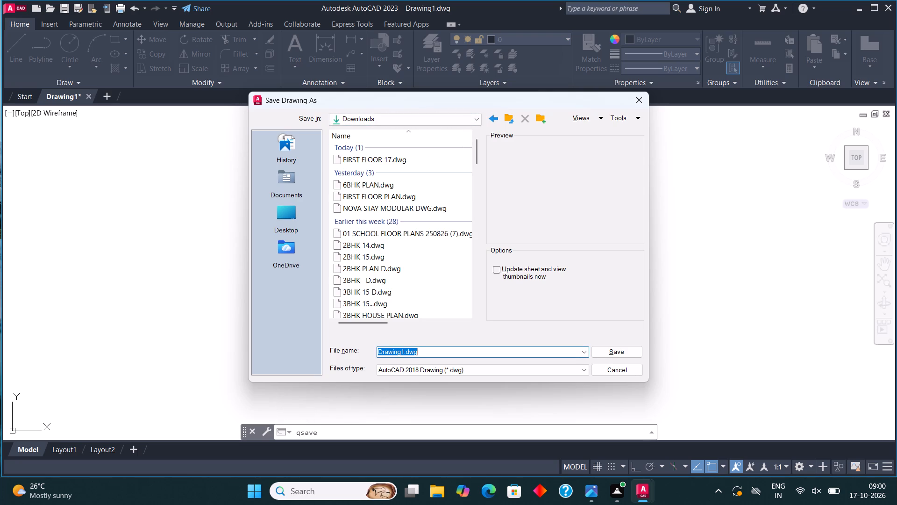
{"action": "type", "text": "3BHK"}
{"action": "key", "text": "space"}
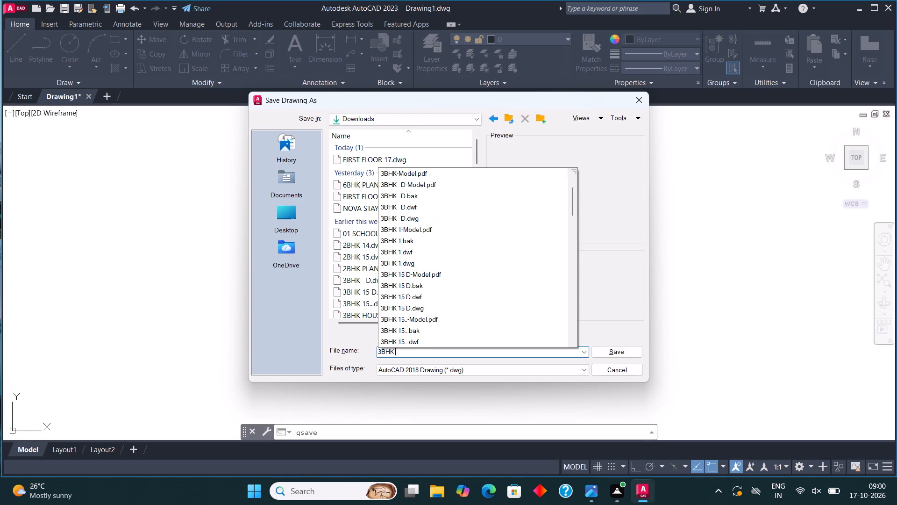
{"action": "type", "text": "17"}
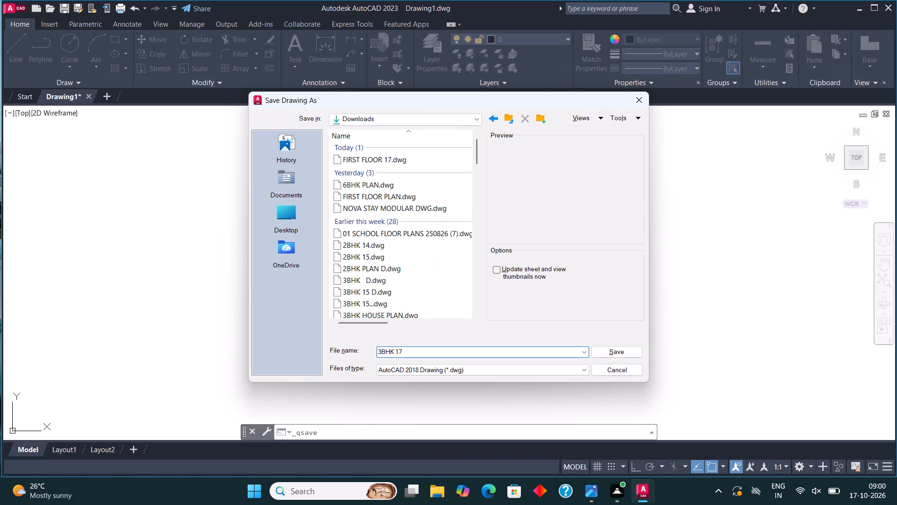
{"action": "left_click", "coordinate": [597, 352]}
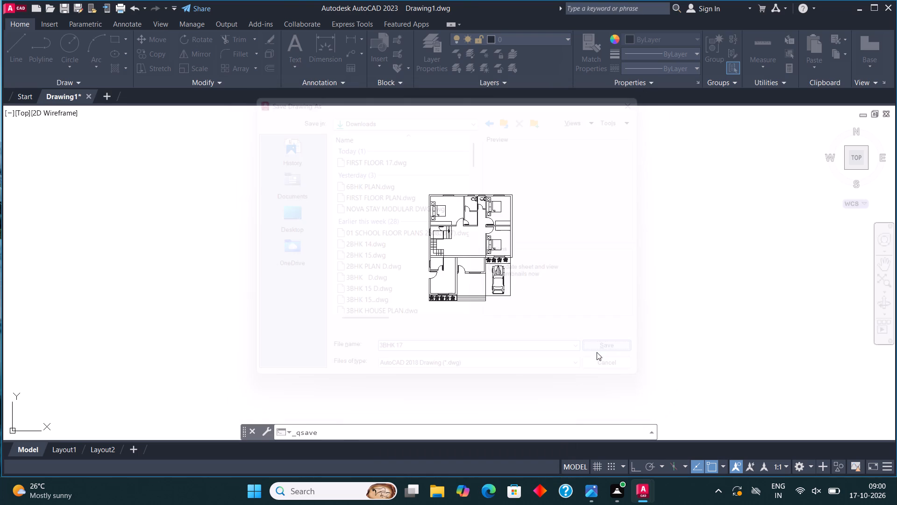
Close the application.
{"action": "left_click", "coordinate": [894, 2]}
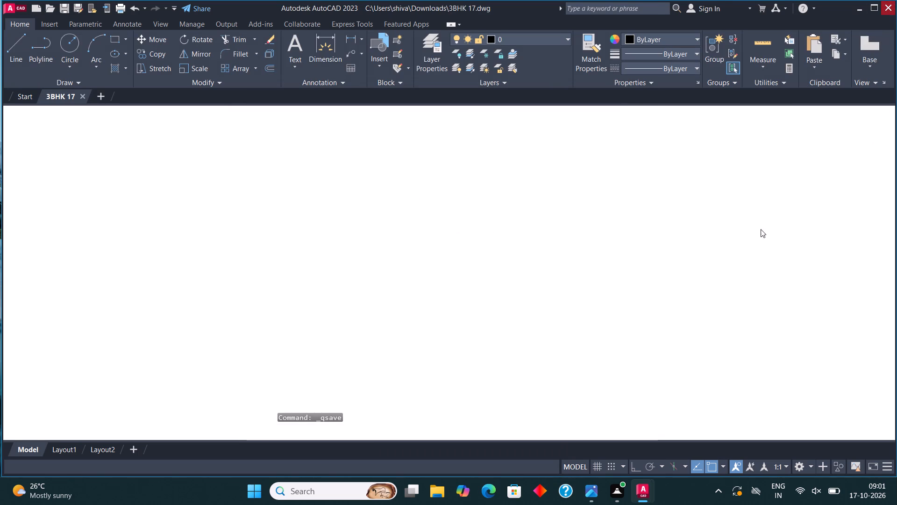
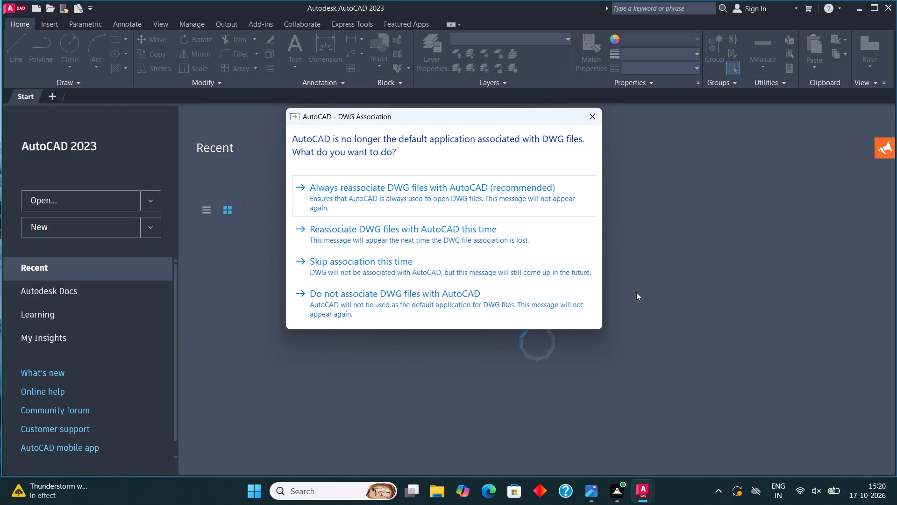
Dismiss the DWG association prompt and open FIRST FLOOR 17.dwg from the Downloads folder.
{"action": "left_click", "coordinate": [591, 110]}
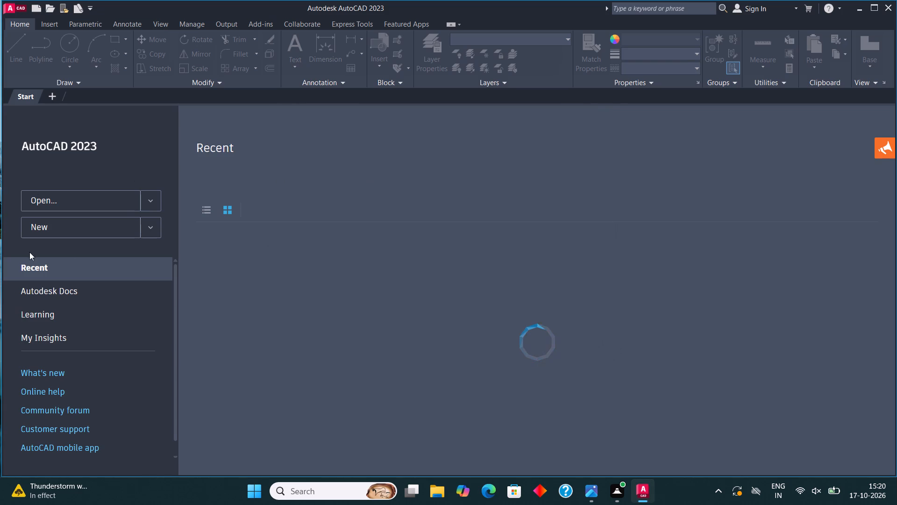
{"action": "left_click", "coordinate": [85, 197]}
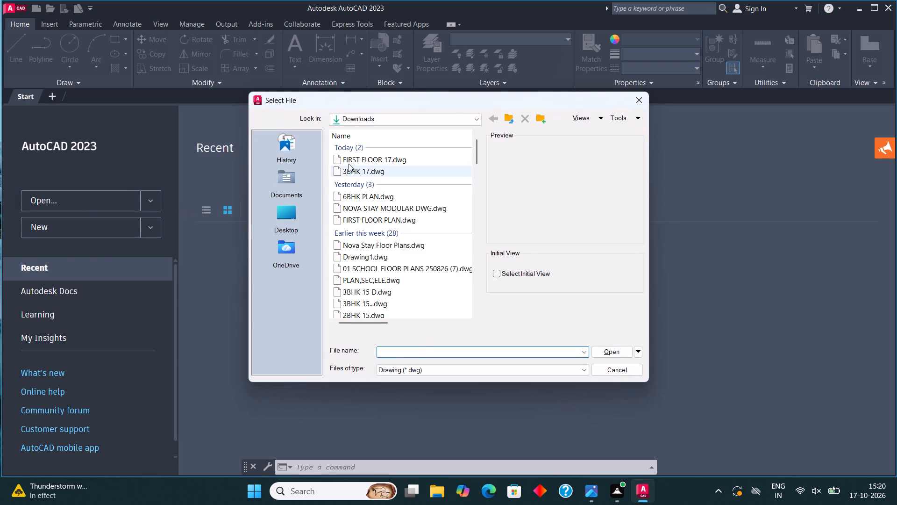
{"action": "left_click", "coordinate": [354, 157]}
{"action": "left_click", "coordinate": [612, 351]}
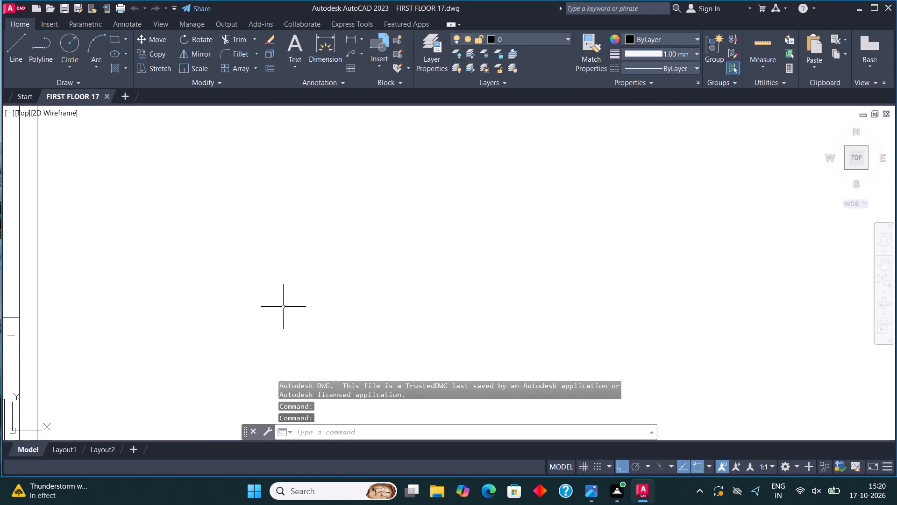
Draw a rectangle across the wall thickness as a window in the north wall of the northwest bedroom with the bed.
{"action": "scroll", "coordinate": [317, 306], "scroll_direction": "down", "scroll_amount": 7}
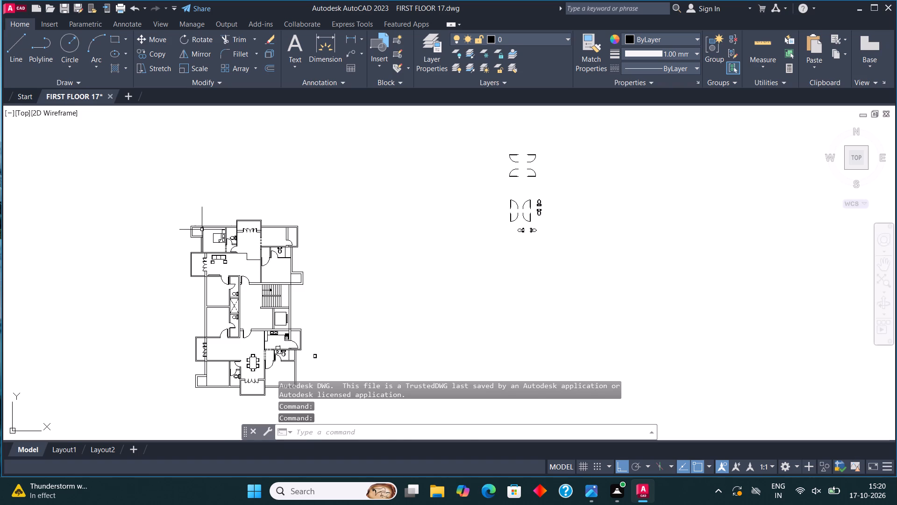
{"action": "scroll", "coordinate": [192, 207], "scroll_direction": "up", "scroll_amount": 5}
{"action": "scroll", "coordinate": [324, 278], "scroll_direction": "down", "scroll_amount": 3}
{"action": "scroll", "coordinate": [310, 289], "scroll_direction": "up", "scroll_amount": 2}
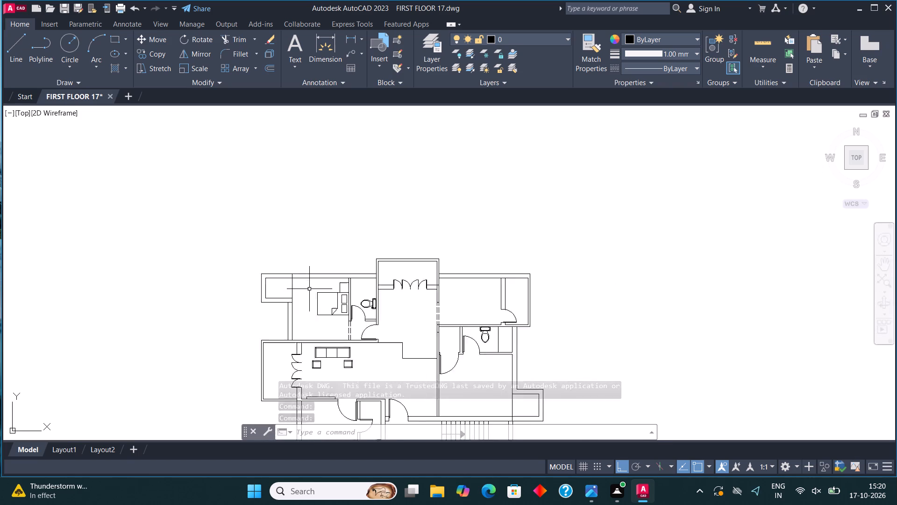
{"action": "scroll", "coordinate": [308, 288], "scroll_direction": "up", "scroll_amount": 1}
{"action": "scroll", "coordinate": [333, 265], "scroll_direction": "down", "scroll_amount": 2}
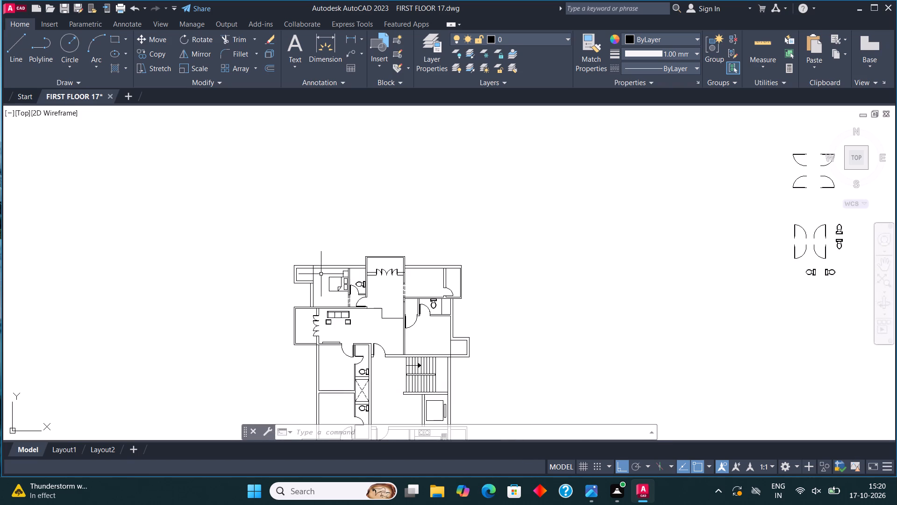
{"action": "scroll", "coordinate": [331, 286], "scroll_direction": "up", "scroll_amount": 2}
{"action": "middle_click_drag", "start_coordinate": [327, 286], "coordinate": [303, 310]}
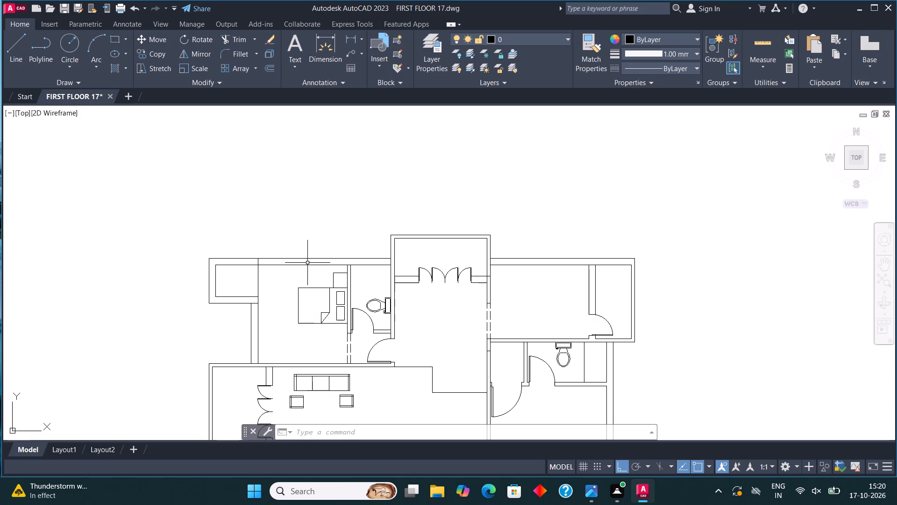
{"action": "left_click", "coordinate": [114, 39]}
{"action": "scroll", "coordinate": [286, 260], "scroll_direction": "up", "scroll_amount": 4}
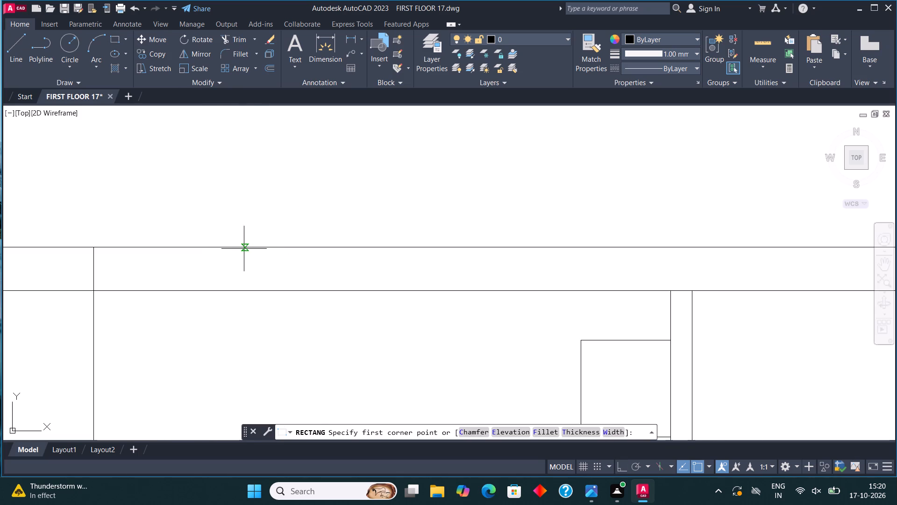
{"action": "left_click", "coordinate": [241, 248]}
{"action": "scroll", "coordinate": [291, 272], "scroll_direction": "down", "scroll_amount": 3}
{"action": "left_click", "coordinate": [365, 280]}
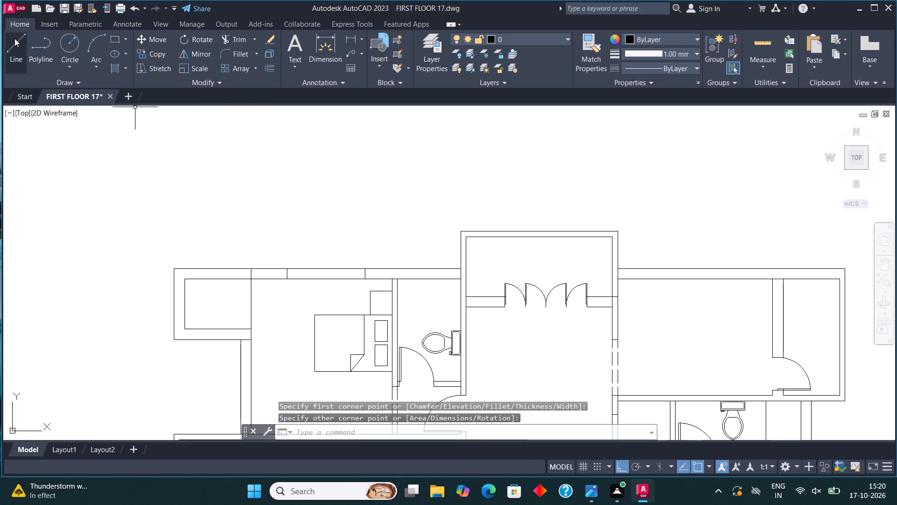
Draw a horizontal centre line across the window rectangle between the midpoints of its short sides.
{"action": "left_click", "coordinate": [20, 46]}
{"action": "scroll", "coordinate": [275, 270], "scroll_direction": "up", "scroll_amount": 2}
{"action": "left_click", "coordinate": [305, 281]}
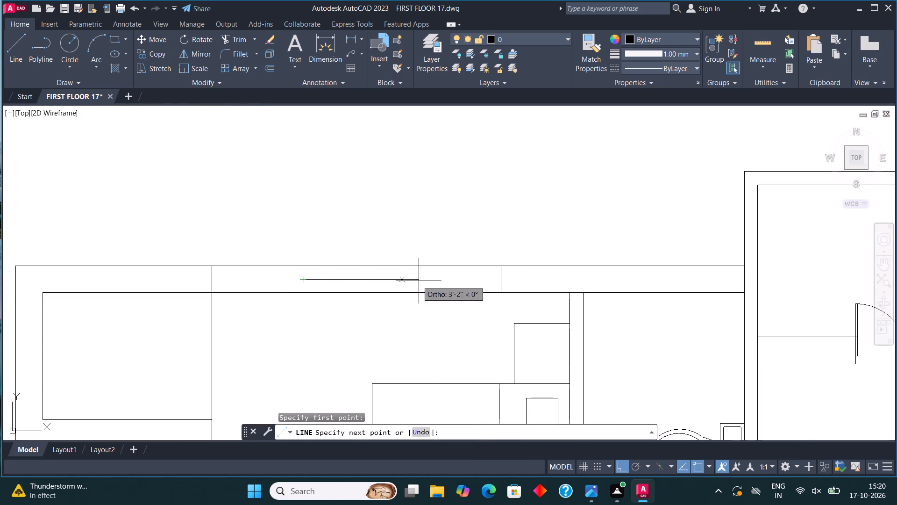
{"action": "left_click", "coordinate": [496, 277]}
{"action": "scroll", "coordinate": [411, 263], "scroll_direction": "down", "scroll_amount": 5}
{"action": "key", "text": "Escape"}
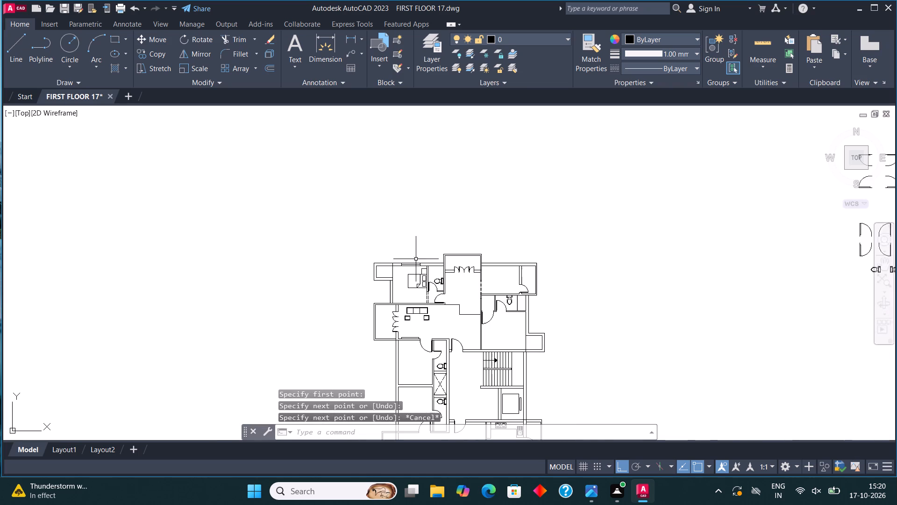
Copy the window with its centre line into the north wall of the northeast room.
{"action": "scroll", "coordinate": [409, 260], "scroll_direction": "up", "scroll_amount": 3}
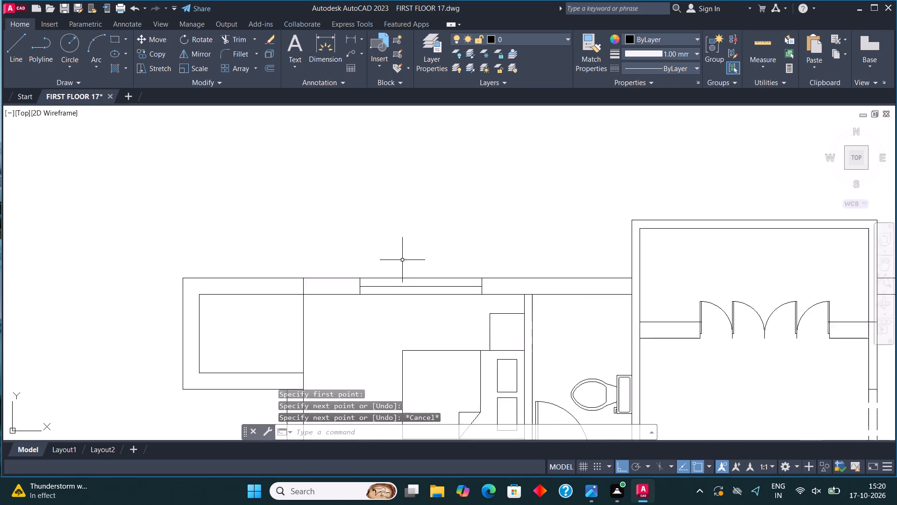
{"action": "scroll", "coordinate": [402, 260], "scroll_direction": "up", "scroll_amount": 3}
{"action": "left_click", "coordinate": [277, 359]}
{"action": "left_click", "coordinate": [627, 252]}
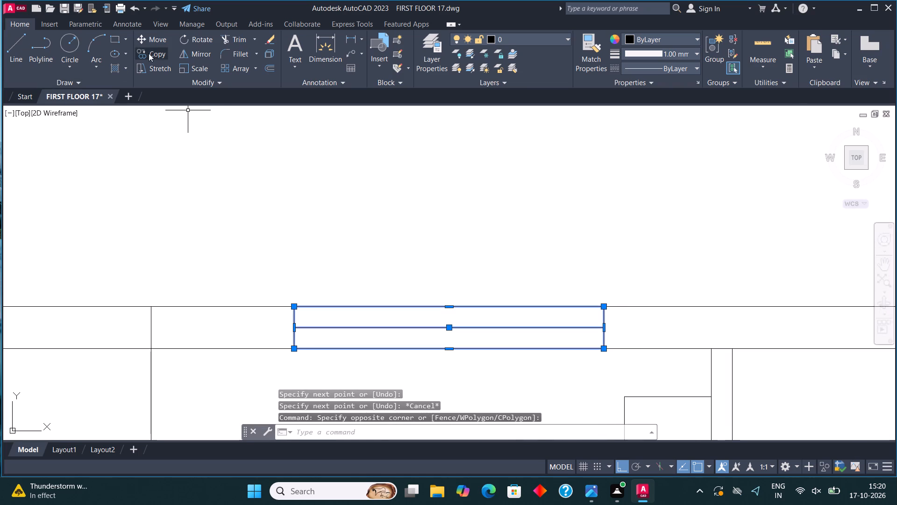
{"action": "left_click", "coordinate": [159, 49]}
{"action": "left_click", "coordinate": [288, 305]}
{"action": "scroll", "coordinate": [205, 312], "scroll_direction": "down", "scroll_amount": 6}
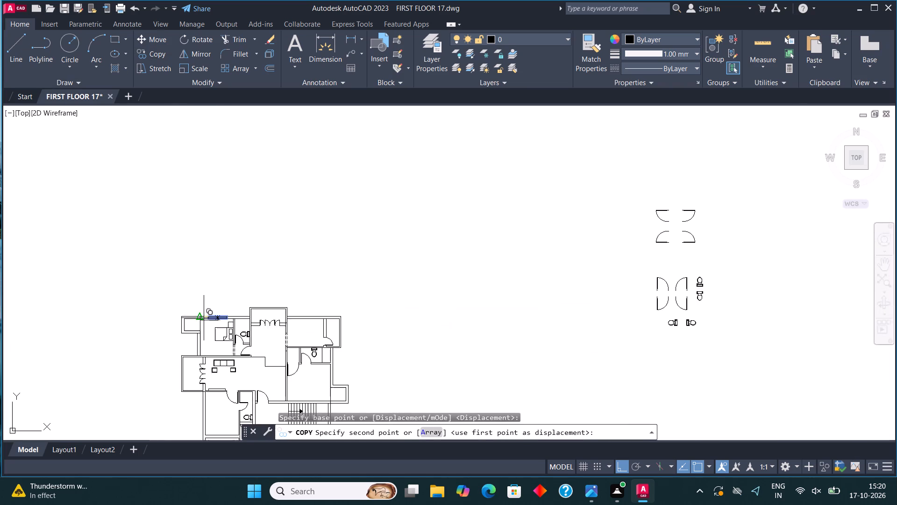
{"action": "scroll", "coordinate": [328, 309], "scroll_direction": "up", "scroll_amount": 5}
{"action": "left_click", "coordinate": [169, 387]}
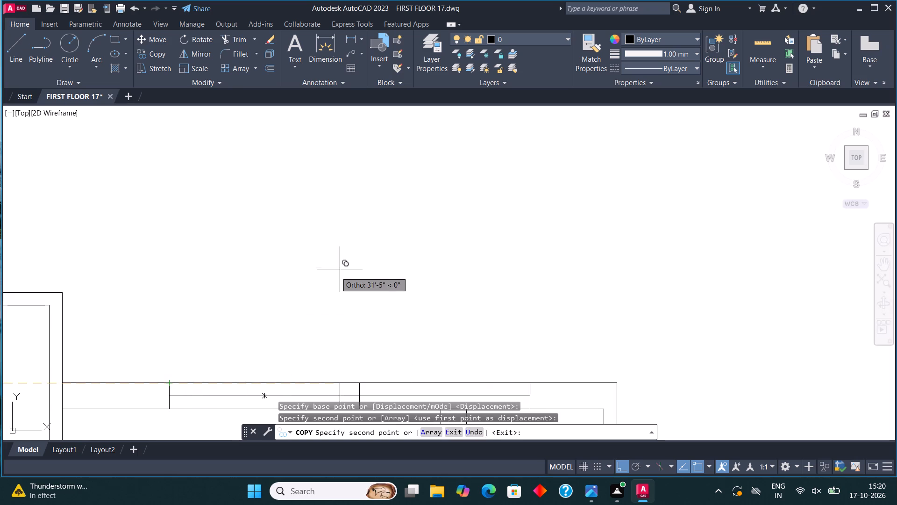
With Ortho off, place copies of the window in the south walls of the southwest and southeast rooms.
{"action": "scroll", "coordinate": [347, 267], "scroll_direction": "down", "scroll_amount": 5}
{"action": "scroll", "coordinate": [328, 305], "scroll_direction": "down", "scroll_amount": 1}
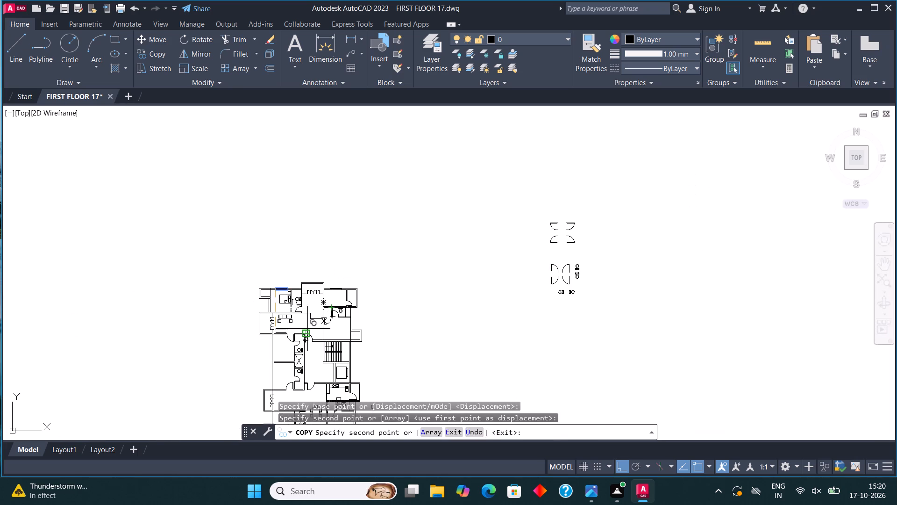
{"action": "key", "text": "F8"}
{"action": "scroll", "coordinate": [309, 309], "scroll_direction": "down", "scroll_amount": 3}
{"action": "scroll", "coordinate": [294, 385], "scroll_direction": "up", "scroll_amount": 5}
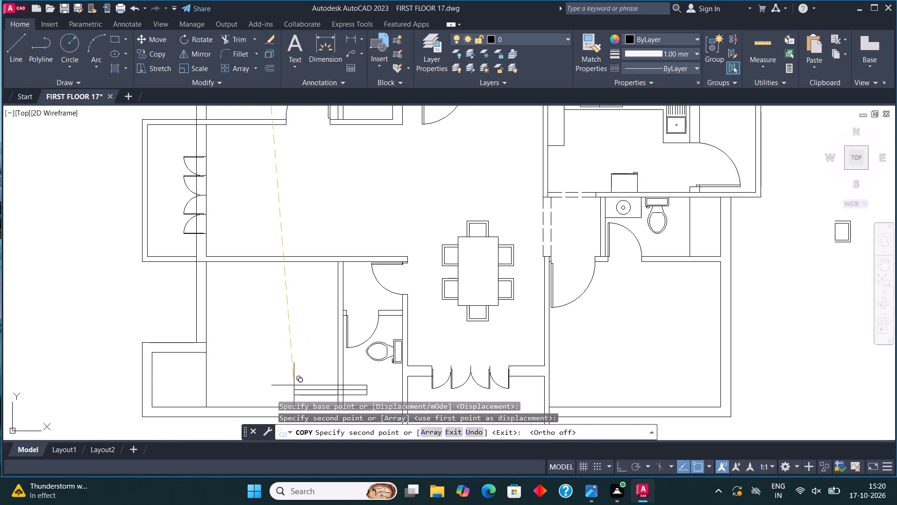
{"action": "middle_click_drag", "start_coordinate": [294, 385], "coordinate": [318, 250]}
{"action": "scroll", "coordinate": [284, 300], "scroll_direction": "up", "scroll_amount": 3}
{"action": "left_click", "coordinate": [191, 199]}
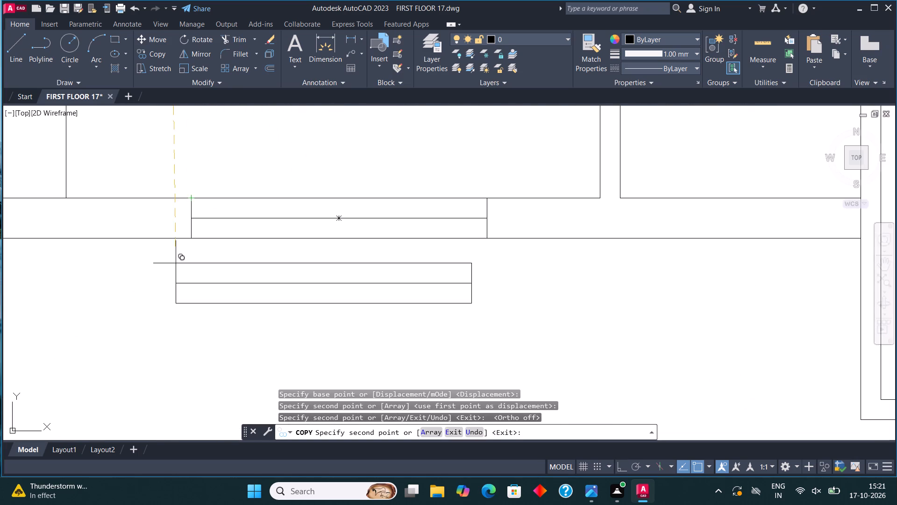
{"action": "scroll", "coordinate": [197, 307], "scroll_direction": "down", "scroll_amount": 3}
{"action": "left_click", "coordinate": [561, 282]}
Place another copy of the window in the kitchen's north wall, behind the stove.
{"action": "scroll", "coordinate": [455, 365], "scroll_direction": "down", "scroll_amount": 1}
{"action": "middle_click_drag", "start_coordinate": [441, 281], "coordinate": [458, 400]}
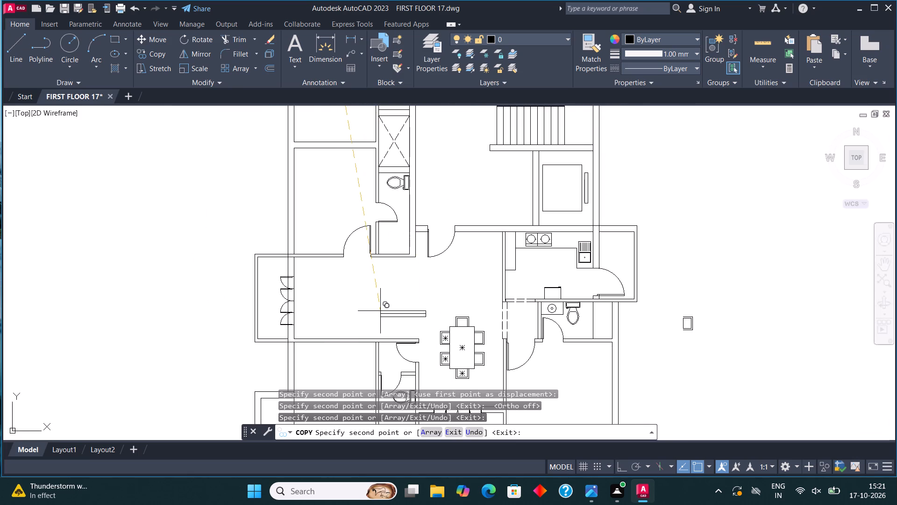
{"action": "scroll", "coordinate": [380, 311], "scroll_direction": "down", "scroll_amount": 1}
{"action": "scroll", "coordinate": [478, 264], "scroll_direction": "up", "scroll_amount": 4}
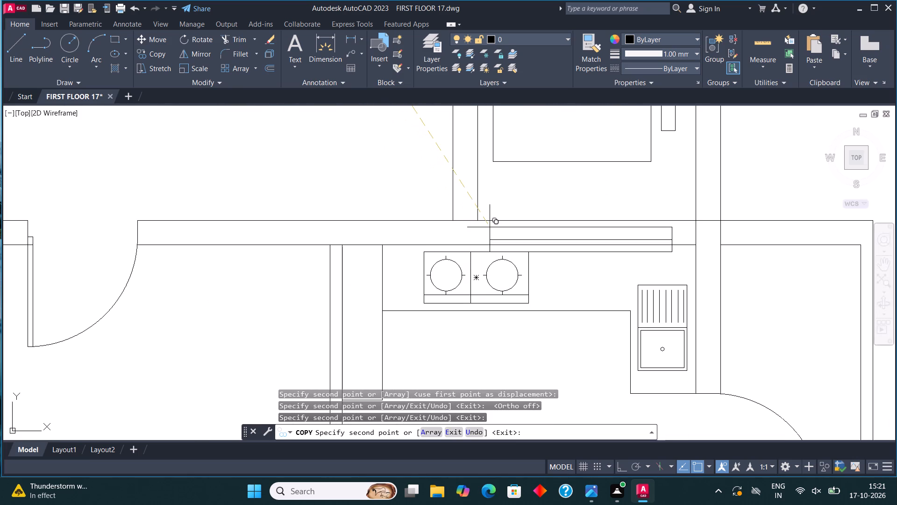
{"action": "left_click", "coordinate": [498, 220]}
Place a spare copy of the window in the empty space west of the plan and end the copying.
{"action": "scroll", "coordinate": [390, 306], "scroll_direction": "down", "scroll_amount": 4}
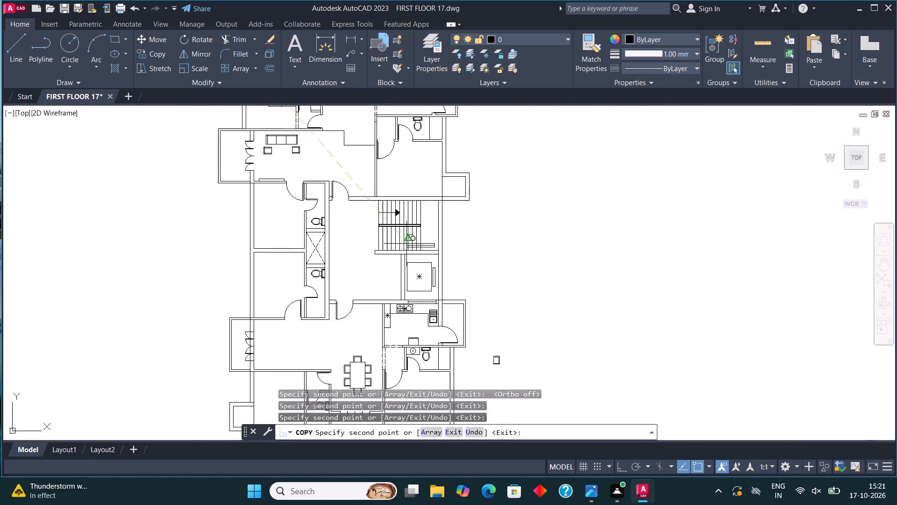
{"action": "middle_click_drag", "start_coordinate": [400, 207], "coordinate": [468, 252]}
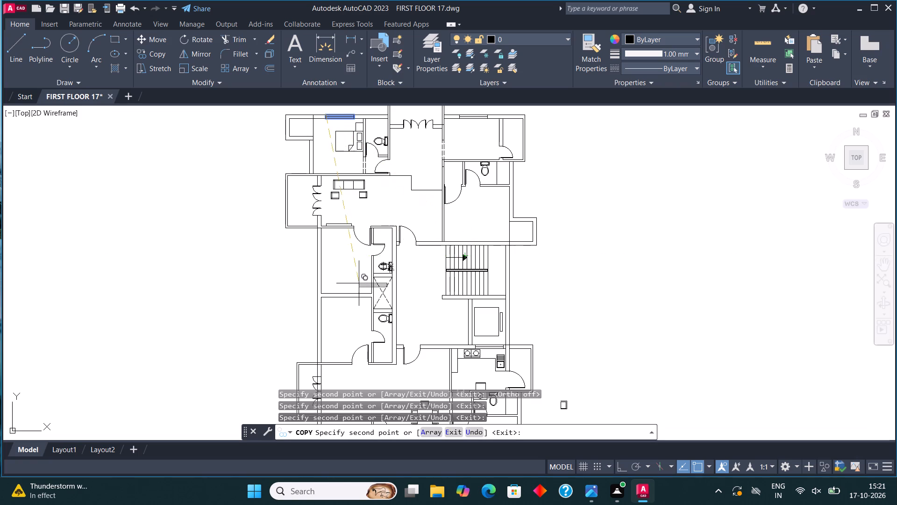
{"action": "middle_click_drag", "start_coordinate": [354, 266], "coordinate": [403, 317]}
{"action": "left_click", "coordinate": [224, 298]}
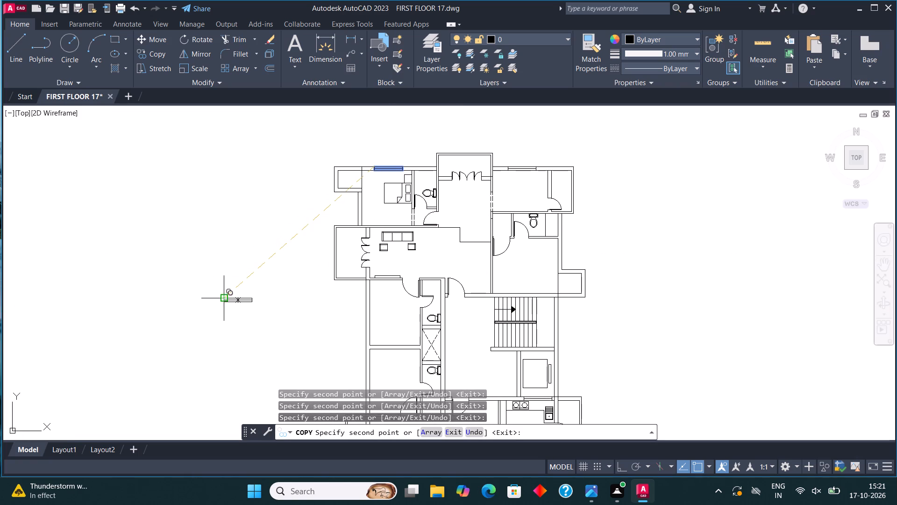
{"action": "key", "text": "Escape"}
Rotate the spare window about its east end so it stands vertical, using Ortho.
{"action": "left_click", "coordinate": [250, 312]}
{"action": "left_click", "coordinate": [225, 285]}
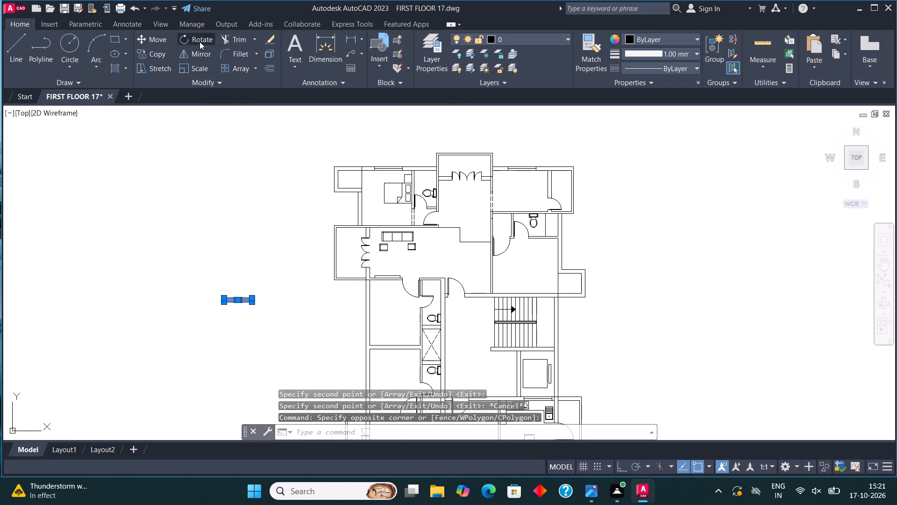
{"action": "left_click", "coordinate": [199, 42]}
{"action": "left_click", "coordinate": [246, 296]}
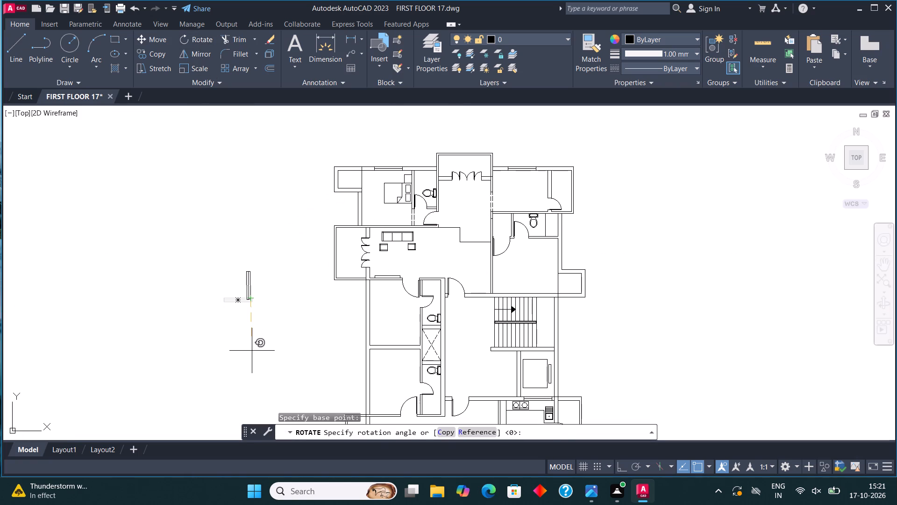
{"action": "key", "text": "F8"}
{"action": "left_click", "coordinate": [257, 355]}
Copy the vertical window into the west walls of the two middle bedrooms beside the small toilets.
{"action": "left_click_drag", "start_coordinate": [255, 339], "coordinate": [253, 323]}
{"action": "left_click", "coordinate": [232, 218]}
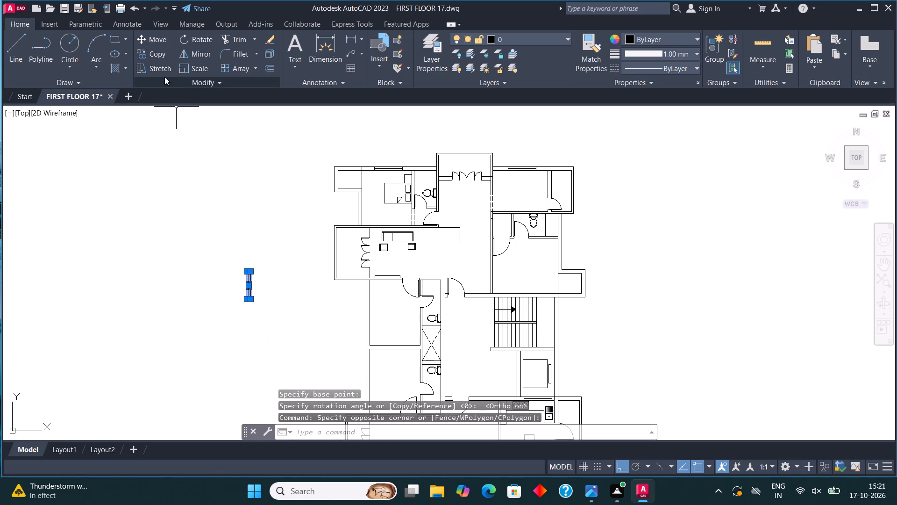
{"action": "left_click", "coordinate": [160, 58]}
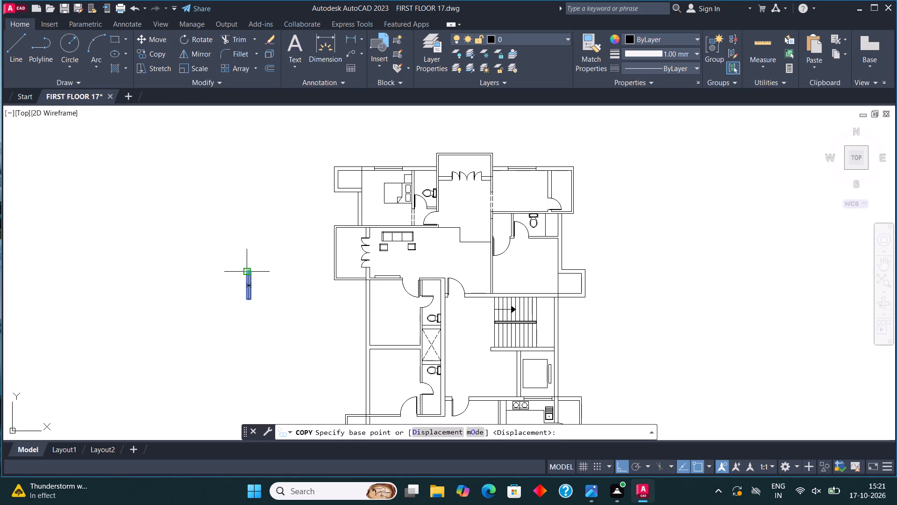
{"action": "scroll", "coordinate": [241, 269], "scroll_direction": "up", "scroll_amount": 2}
{"action": "left_click", "coordinate": [249, 279]}
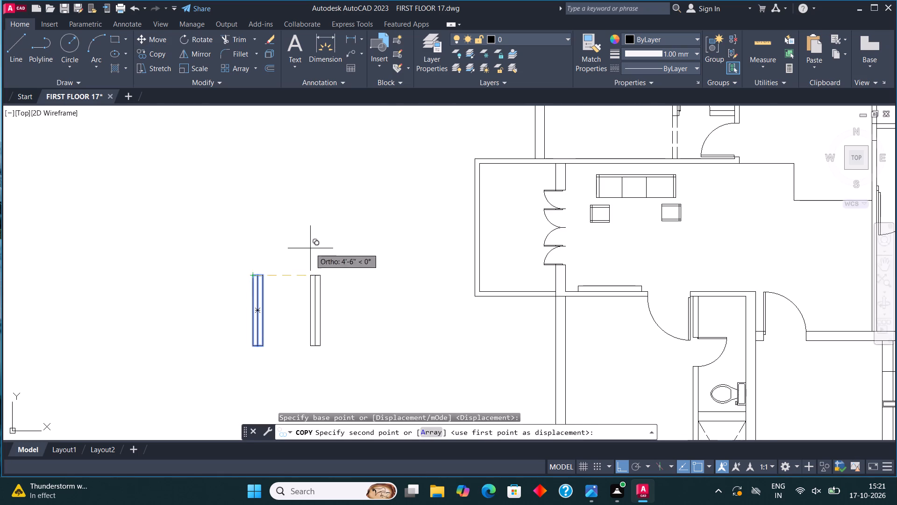
{"action": "scroll", "coordinate": [313, 252], "scroll_direction": "down", "scroll_amount": 1}
{"action": "key", "text": "F8"}
{"action": "scroll", "coordinate": [308, 324], "scroll_direction": "down", "scroll_amount": 1}
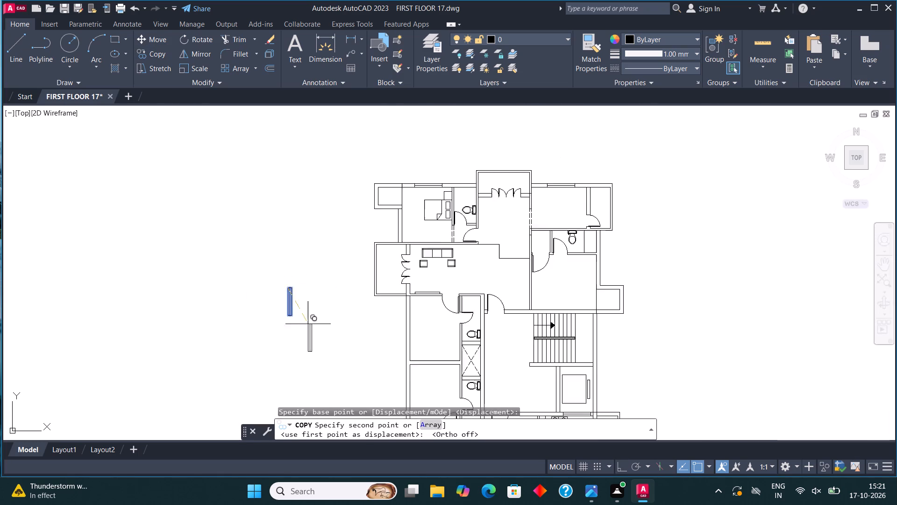
{"action": "scroll", "coordinate": [308, 324], "scroll_direction": "down", "scroll_amount": 1}
{"action": "scroll", "coordinate": [496, 293], "scroll_direction": "up", "scroll_amount": 4}
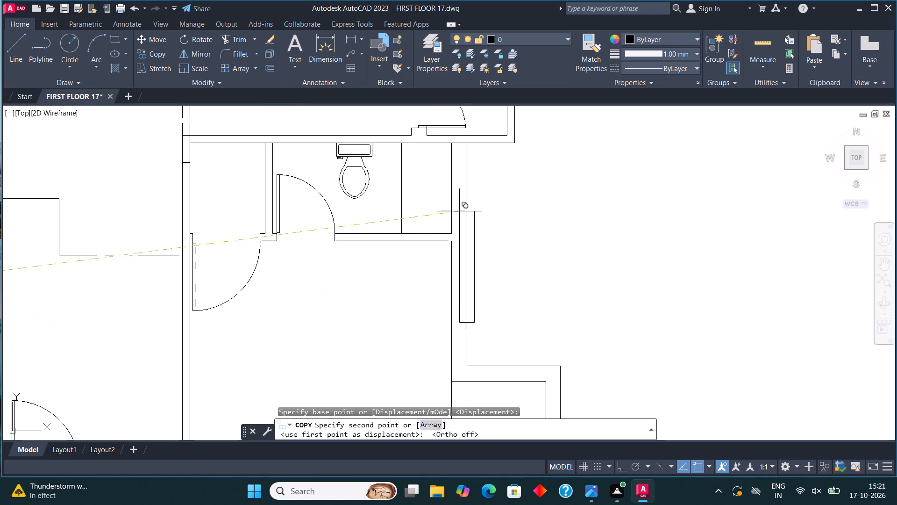
{"action": "scroll", "coordinate": [459, 236], "scroll_direction": "down", "scroll_amount": 3}
{"action": "middle_click_drag", "start_coordinate": [363, 267], "coordinate": [364, 201]}
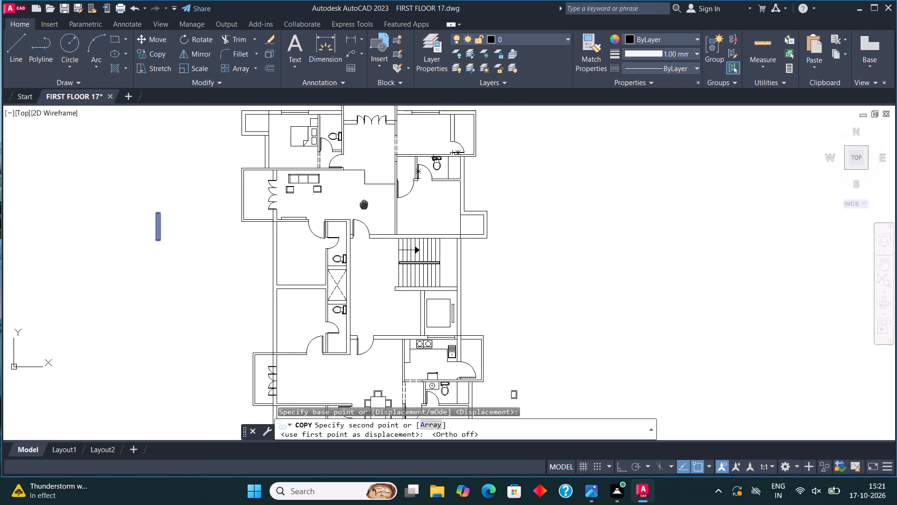
{"action": "middle_click_drag", "start_coordinate": [364, 201], "coordinate": [366, 157]}
{"action": "scroll", "coordinate": [293, 189], "scroll_direction": "up", "scroll_amount": 3}
{"action": "left_click", "coordinate": [214, 210]}
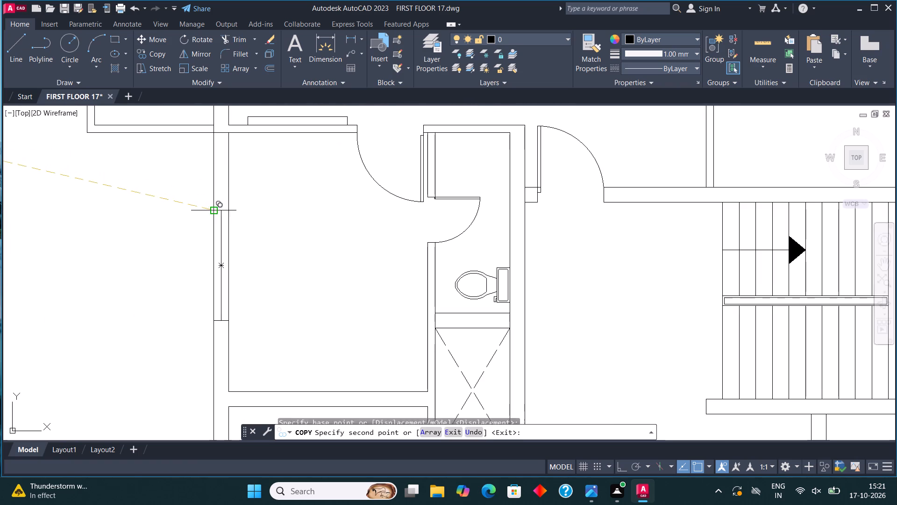
{"action": "scroll", "coordinate": [374, 177], "scroll_direction": "down", "scroll_amount": 2}
{"action": "left_click", "coordinate": [310, 293]}
Copy the vertical window into the east exterior wall beside the staircase and end the copying.
{"action": "scroll", "coordinate": [431, 182], "scroll_direction": "down", "scroll_amount": 2}
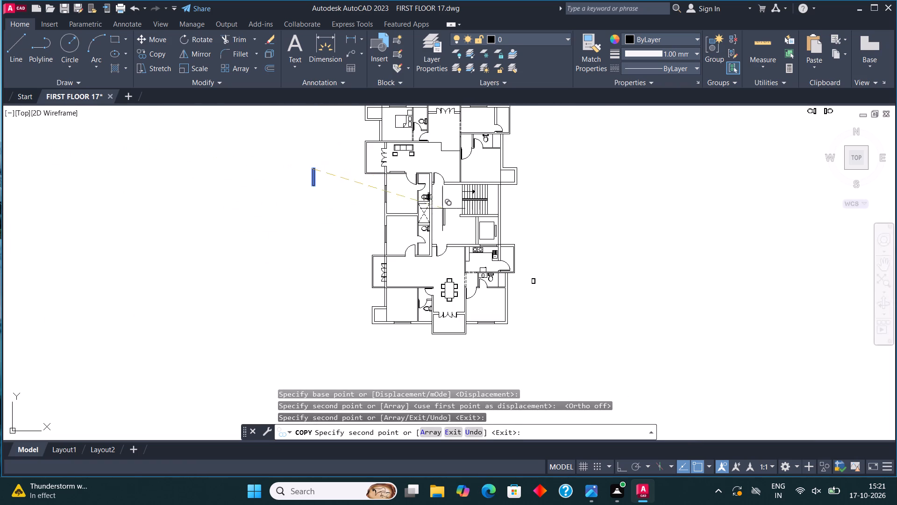
{"action": "scroll", "coordinate": [447, 227], "scroll_direction": "up", "scroll_amount": 2}
{"action": "scroll", "coordinate": [448, 239], "scroll_direction": "down", "scroll_amount": 2}
{"action": "scroll", "coordinate": [499, 273], "scroll_direction": "up", "scroll_amount": 1}
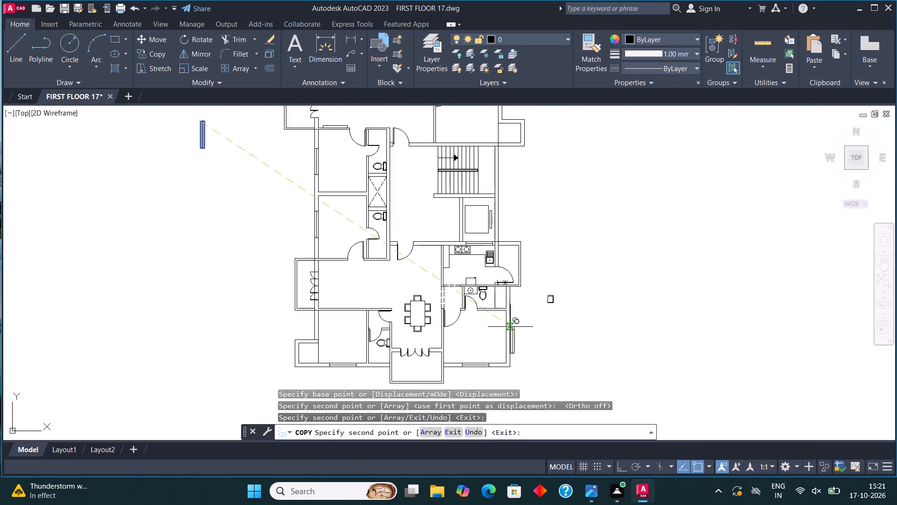
{"action": "middle_click_drag", "start_coordinate": [464, 242], "coordinate": [498, 336]}
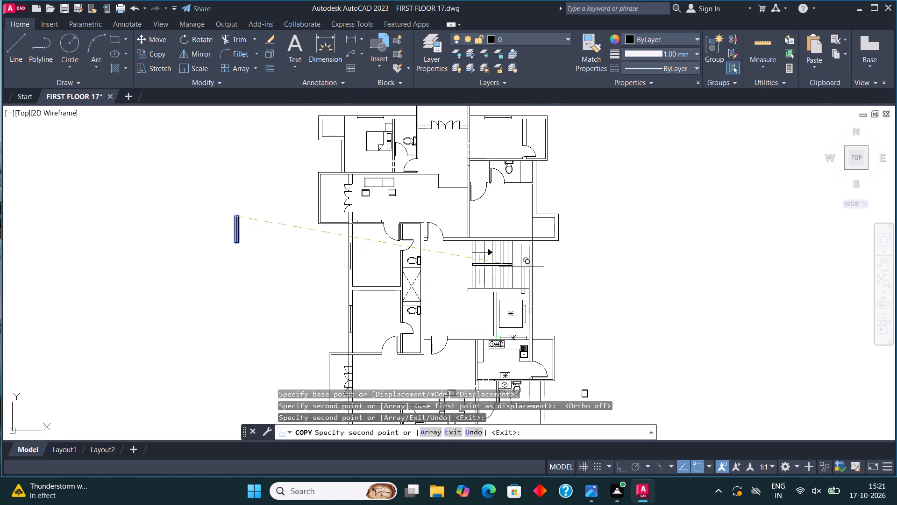
{"action": "scroll", "coordinate": [528, 261], "scroll_direction": "up", "scroll_amount": 3}
{"action": "left_click", "coordinate": [526, 234]}
{"action": "scroll", "coordinate": [460, 289], "scroll_direction": "down", "scroll_amount": 5}
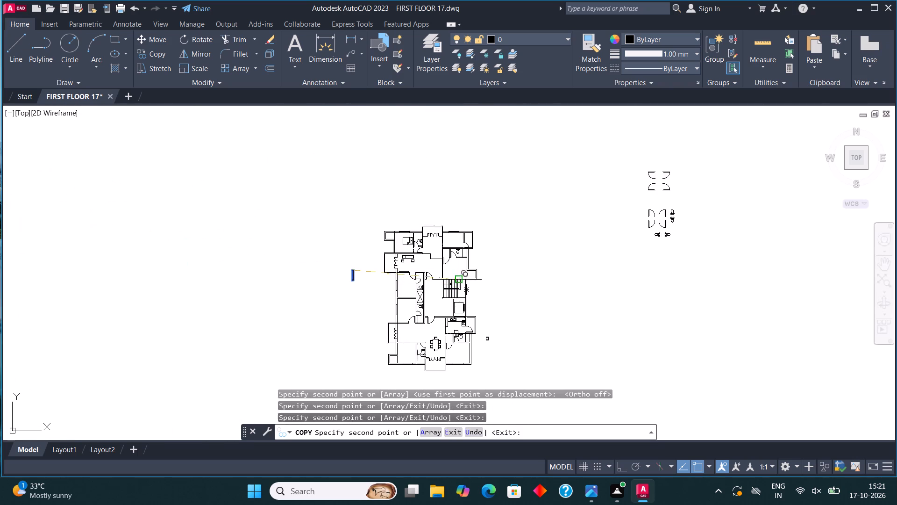
{"action": "scroll", "coordinate": [454, 262], "scroll_direction": "up", "scroll_amount": 3}
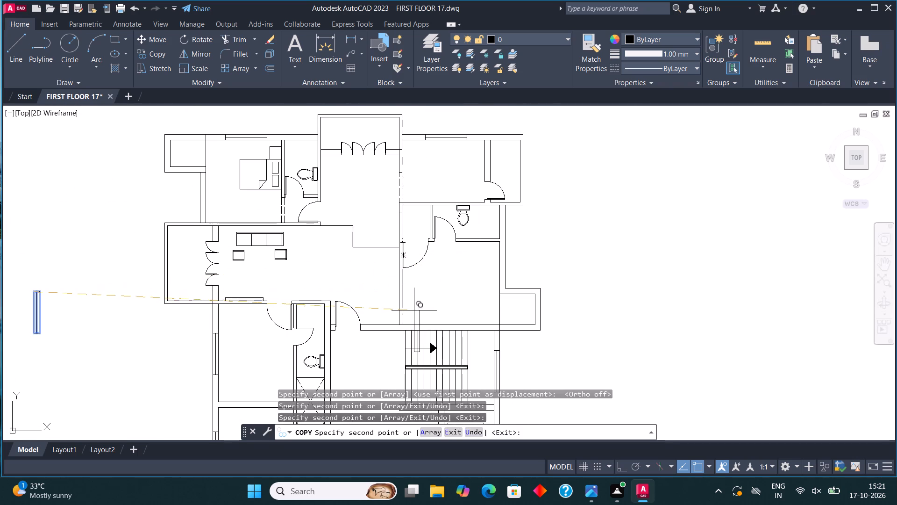
{"action": "key", "text": "Escape"}
Draw a small window in the northeast toilet's east wall, using a wall-width rectangle with a vertical centre line.
{"action": "left_click", "coordinate": [118, 39]}
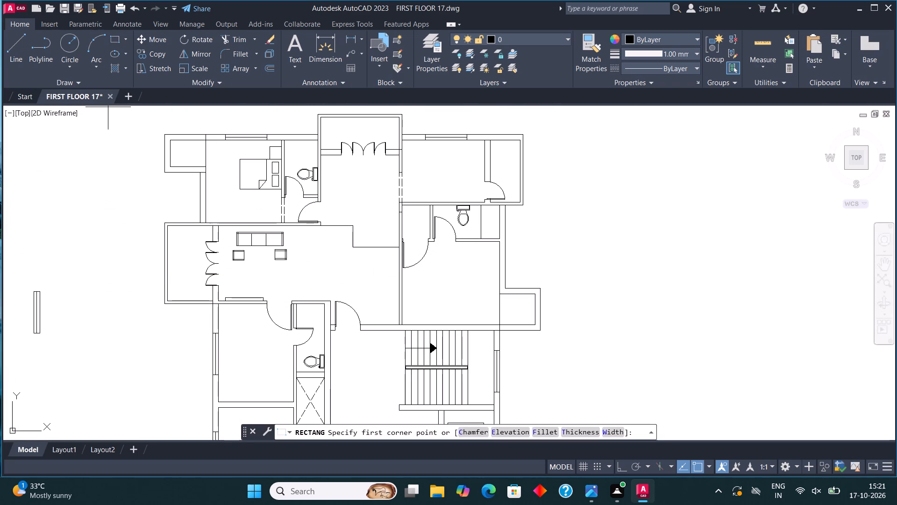
{"action": "scroll", "coordinate": [501, 223], "scroll_direction": "up", "scroll_amount": 2}
{"action": "left_click", "coordinate": [498, 194]}
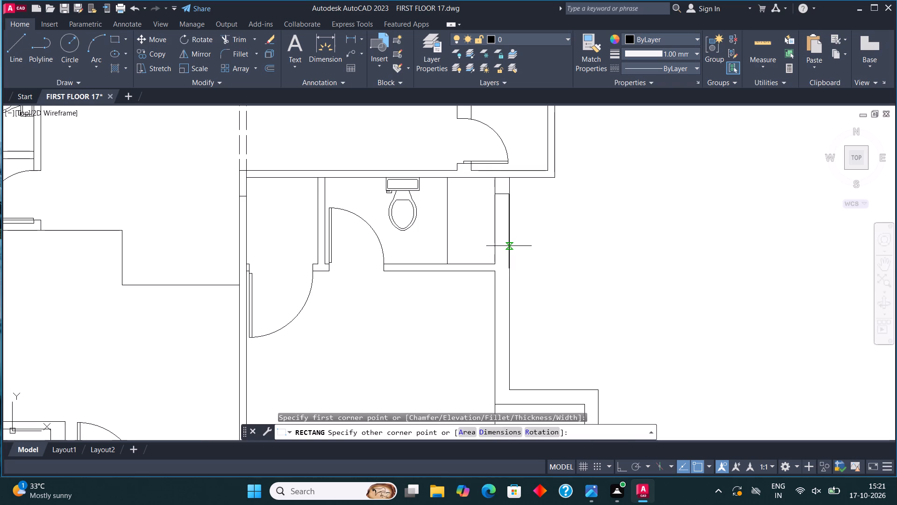
{"action": "left_click", "coordinate": [510, 248]}
{"action": "left_click", "coordinate": [17, 39]}
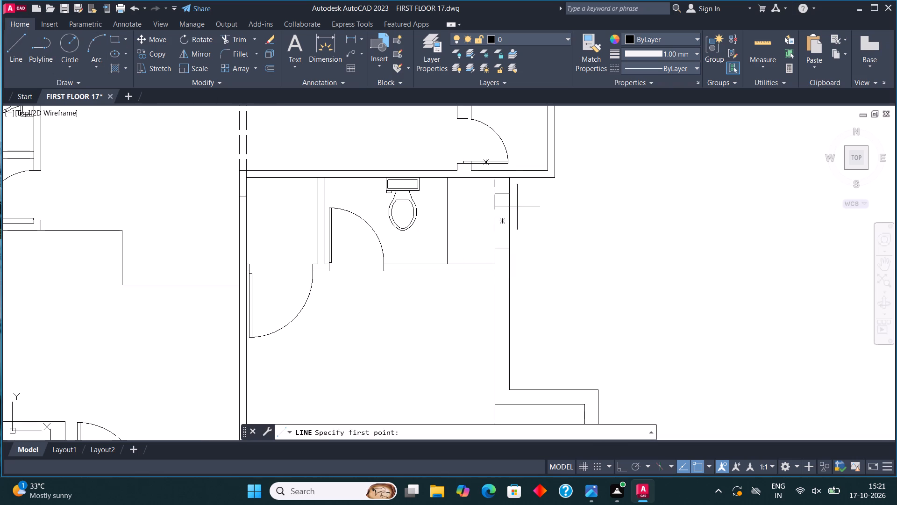
{"action": "left_click", "coordinate": [504, 246]}
{"action": "left_click", "coordinate": [503, 194]}
{"action": "key", "text": "Escape"}
Look over the whole first floor plan, checking the windows and the furnishing of its rooms and balconies.
{"action": "scroll", "coordinate": [493, 292], "scroll_direction": "down", "scroll_amount": 1}
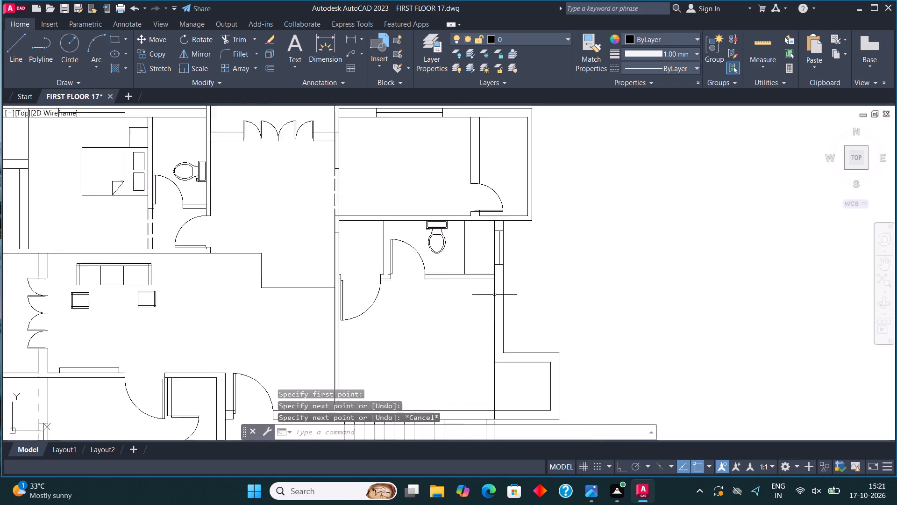
{"action": "scroll", "coordinate": [494, 295], "scroll_direction": "down", "scroll_amount": 1}
{"action": "middle_click_drag", "start_coordinate": [172, 322], "coordinate": [327, 283]}
{"action": "scroll", "coordinate": [323, 272], "scroll_direction": "up", "scroll_amount": 2}
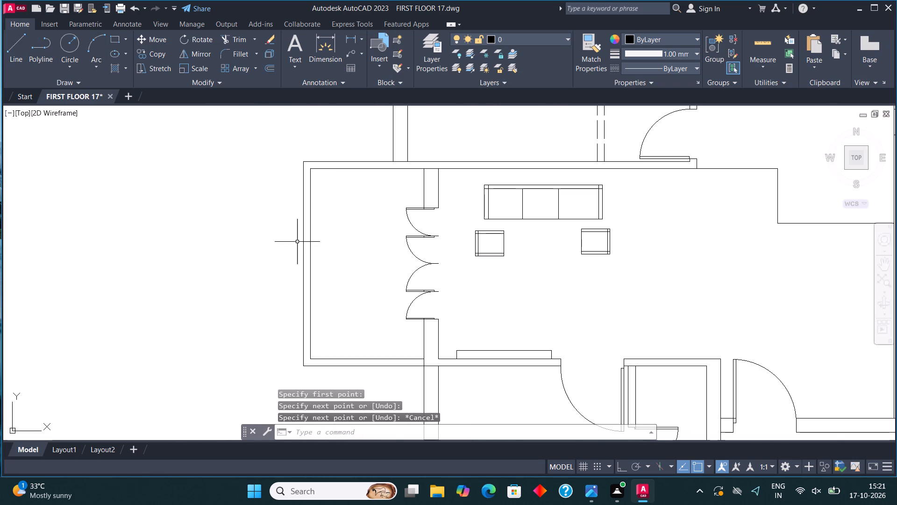
{"action": "scroll", "coordinate": [173, 319], "scroll_direction": "down", "scroll_amount": 2}
{"action": "middle_click_drag", "start_coordinate": [341, 281], "coordinate": [326, 283]}
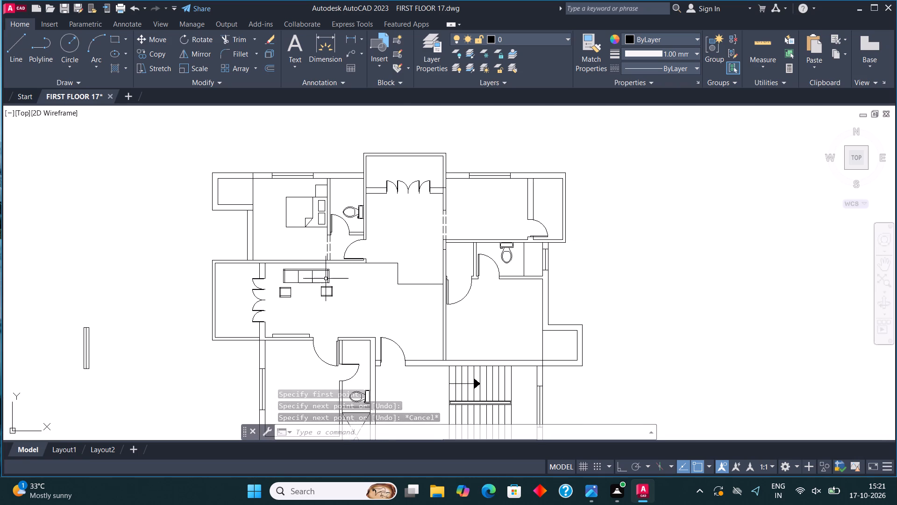
{"action": "scroll", "coordinate": [288, 252], "scroll_direction": "down", "scroll_amount": 3}
{"action": "scroll", "coordinate": [302, 372], "scroll_direction": "up", "scroll_amount": 1}
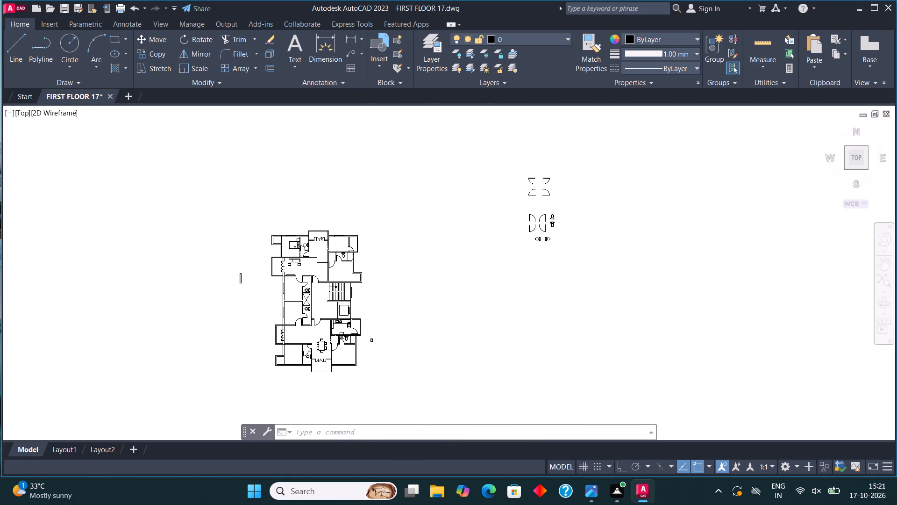
{"action": "scroll", "coordinate": [302, 372], "scroll_direction": "up", "scroll_amount": 2}
{"action": "scroll", "coordinate": [302, 370], "scroll_direction": "down", "scroll_amount": 2}
{"action": "middle_click_drag", "start_coordinate": [329, 239], "coordinate": [340, 249]}
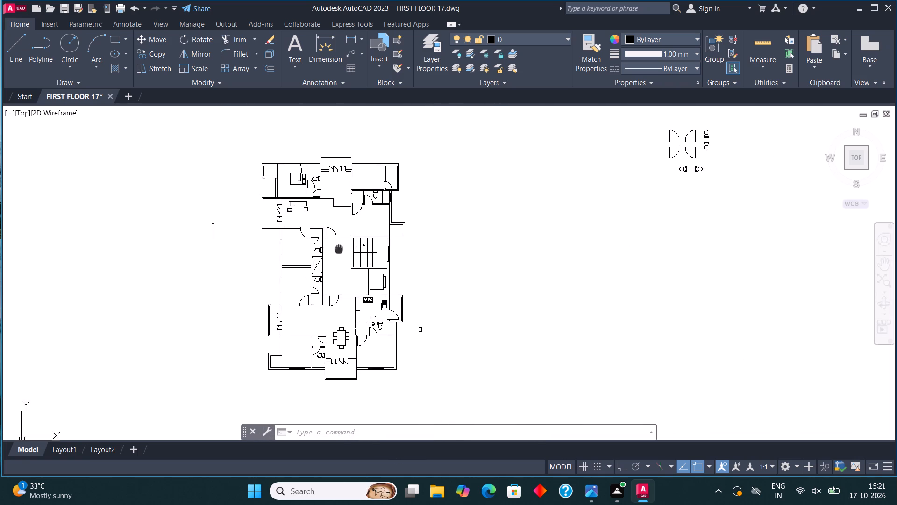
{"action": "middle_click_drag", "start_coordinate": [340, 249], "coordinate": [347, 268]}
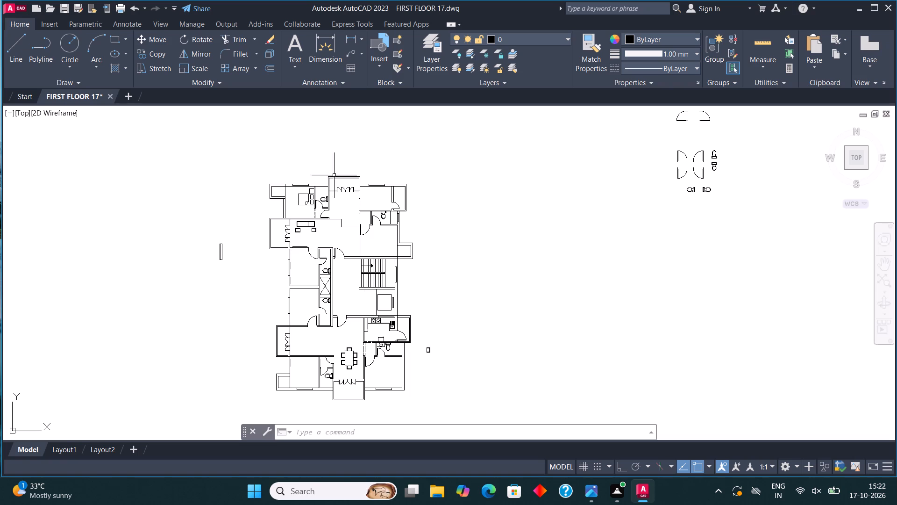
{"action": "scroll", "coordinate": [317, 166], "scroll_direction": "up", "scroll_amount": 1}
Open the drawing 3BHK 17.dwg from the Downloads folder.
{"action": "left_click", "coordinate": [7, 7]}
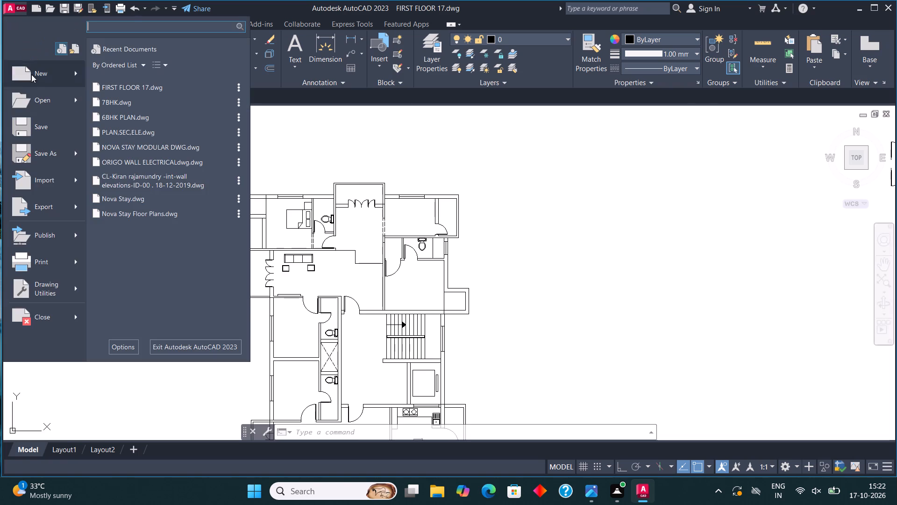
{"action": "left_click", "coordinate": [46, 98]}
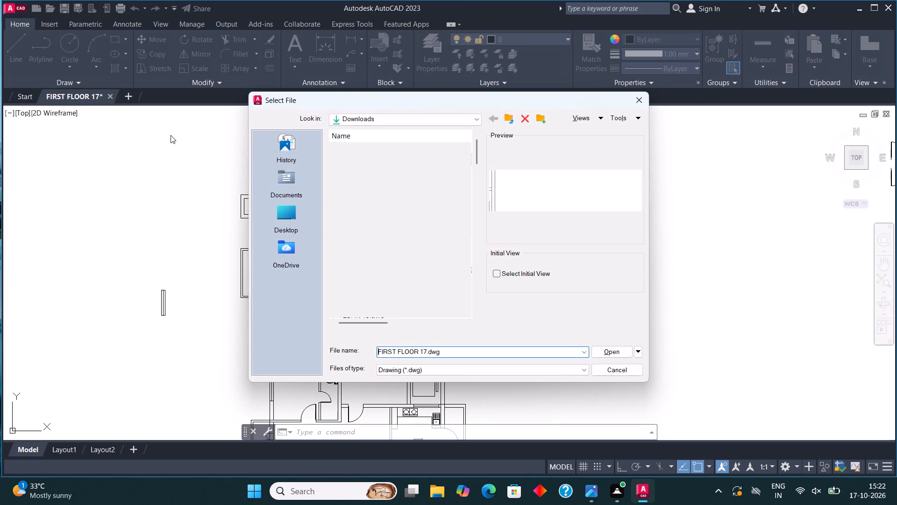
{"action": "left_click", "coordinate": [366, 159]}
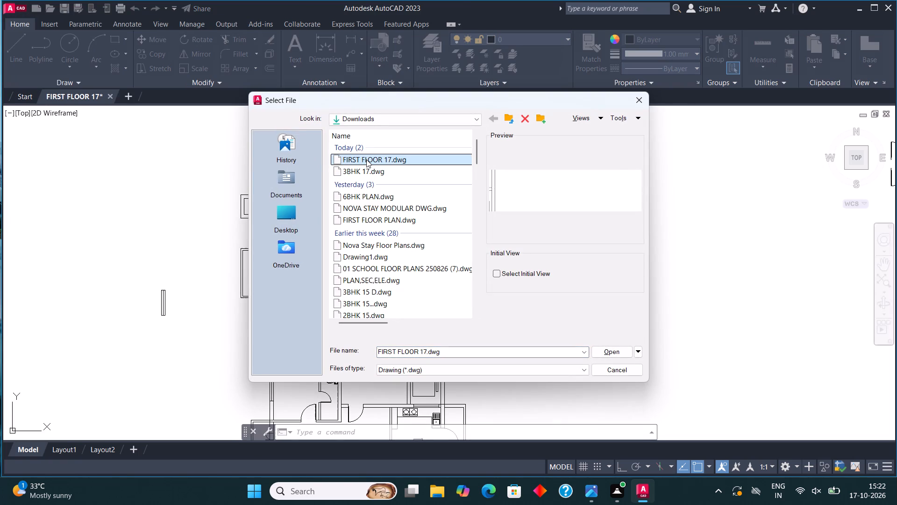
{"action": "left_click", "coordinate": [370, 166]}
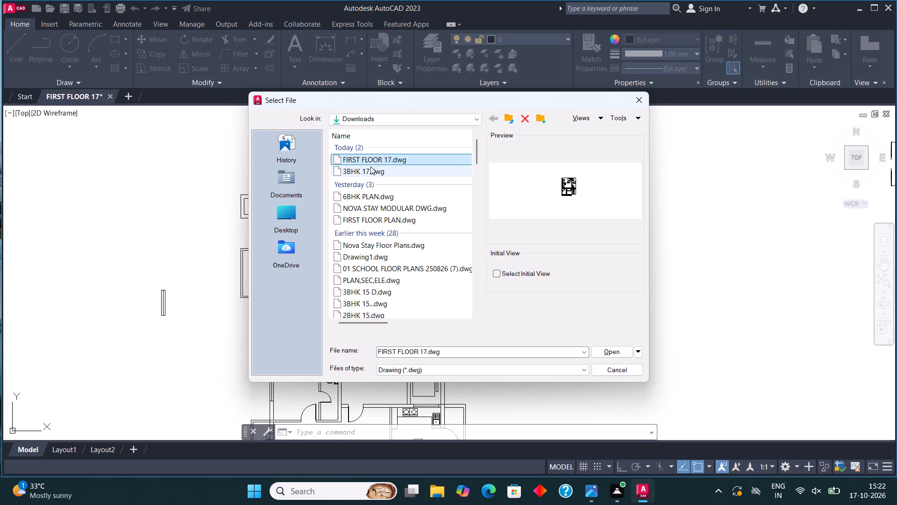
{"action": "left_click", "coordinate": [588, 354]}
{"action": "left_click", "coordinate": [614, 351]}
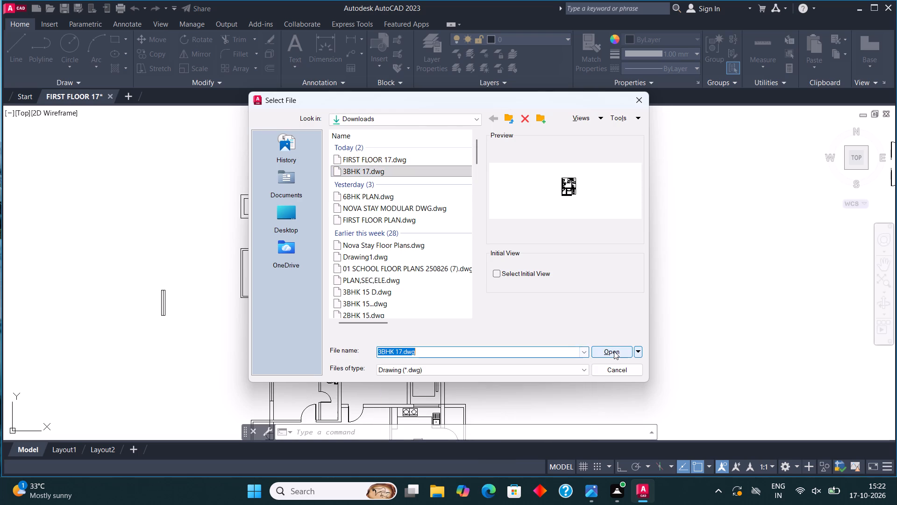
{"action": "left_click", "coordinate": [612, 351]}
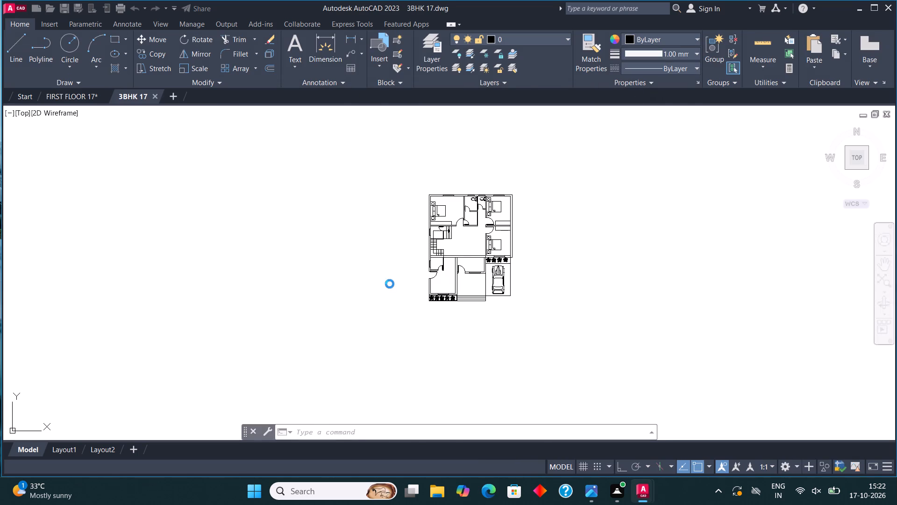
Examine the 3BHK 17 plan, including its bedrooms, toilets, stairs, planters and car porch.
{"action": "scroll", "coordinate": [477, 248], "scroll_direction": "up", "scroll_amount": 3}
{"action": "middle_click_drag", "start_coordinate": [387, 208], "coordinate": [406, 293]}
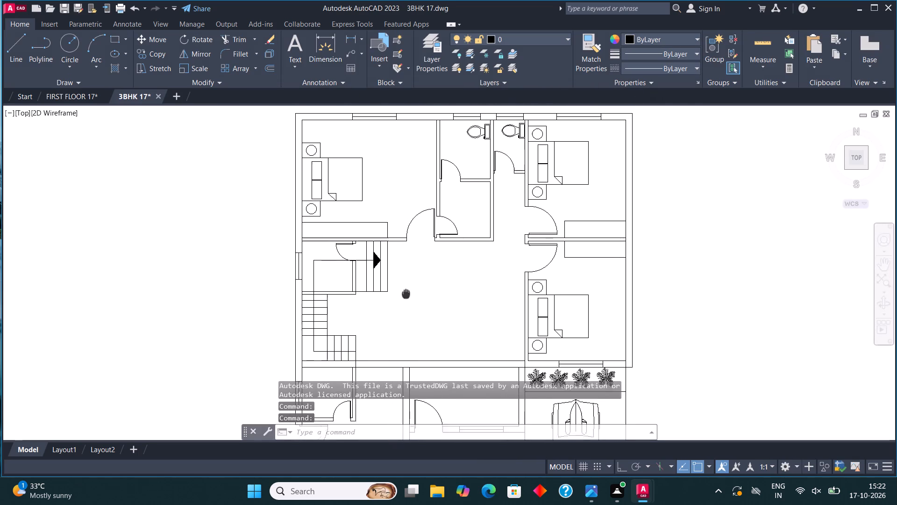
{"action": "middle_click_drag", "start_coordinate": [406, 293], "coordinate": [405, 296]}
{"action": "scroll", "coordinate": [370, 280], "scroll_direction": "down", "scroll_amount": 1}
{"action": "scroll", "coordinate": [406, 267], "scroll_direction": "down", "scroll_amount": 1}
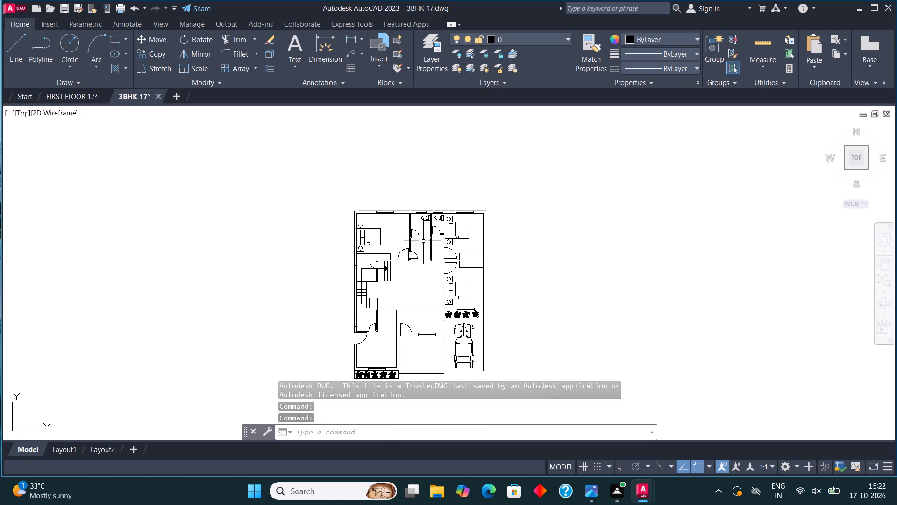
{"action": "scroll", "coordinate": [413, 226], "scroll_direction": "up", "scroll_amount": 2}
{"action": "scroll", "coordinate": [373, 210], "scroll_direction": "down", "scroll_amount": 2}
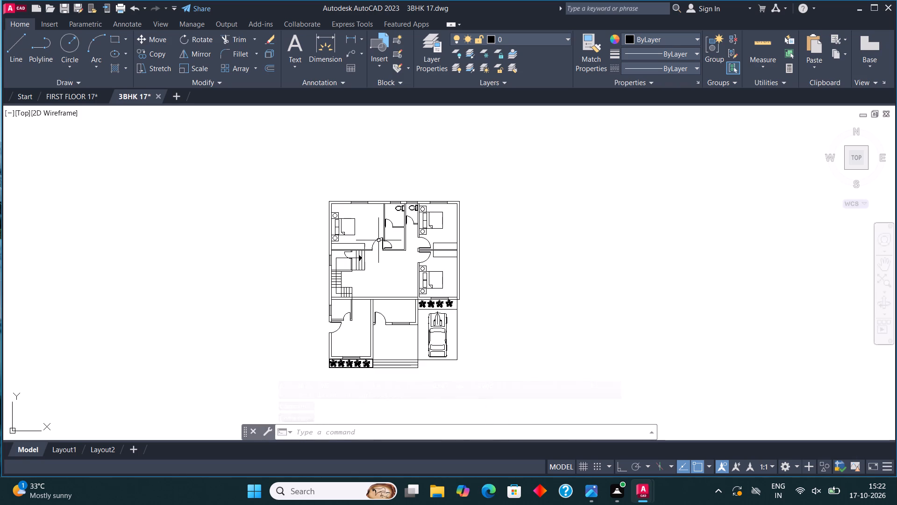
{"action": "scroll", "coordinate": [395, 364], "scroll_direction": "up", "scroll_amount": 2}
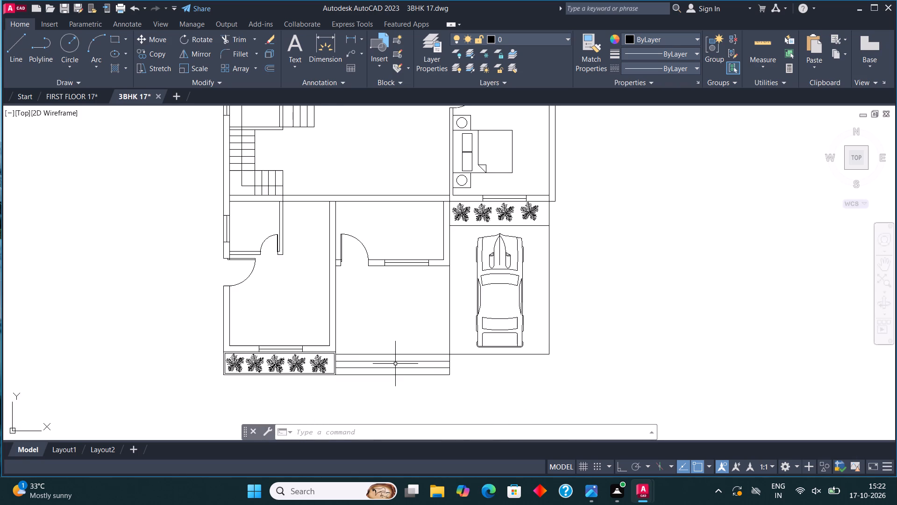
{"action": "scroll", "coordinate": [395, 364], "scroll_direction": "down", "scroll_amount": 1}
{"action": "middle_click_drag", "start_coordinate": [346, 173], "coordinate": [344, 291]}
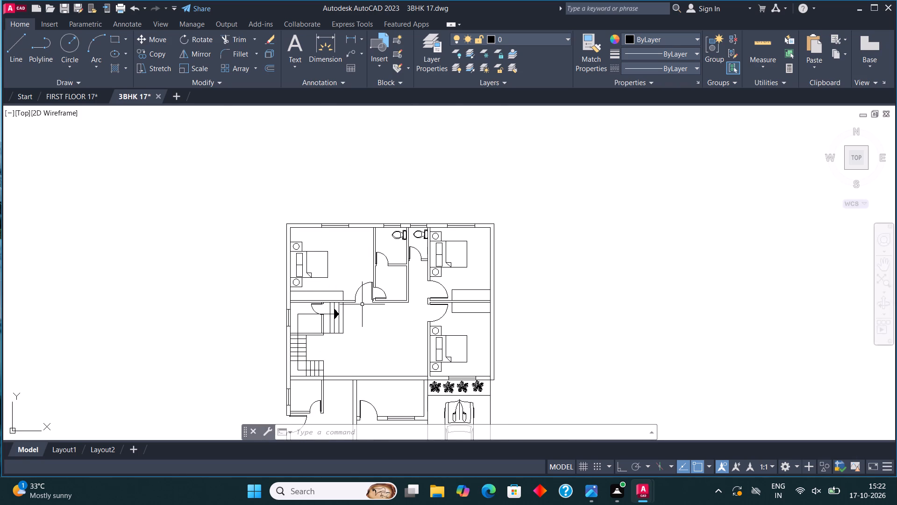
{"action": "middle_click_drag", "start_coordinate": [363, 307], "coordinate": [363, 245]}
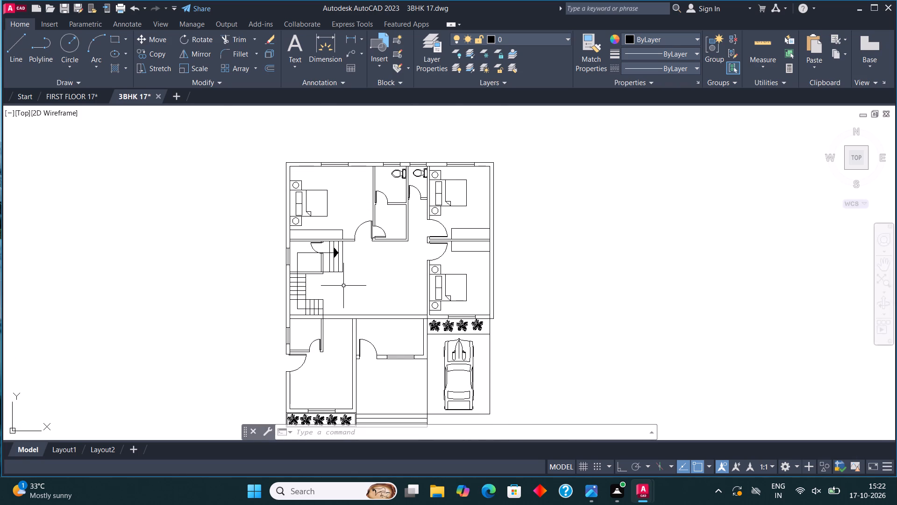
{"action": "scroll", "coordinate": [326, 160], "scroll_direction": "up", "scroll_amount": 1}
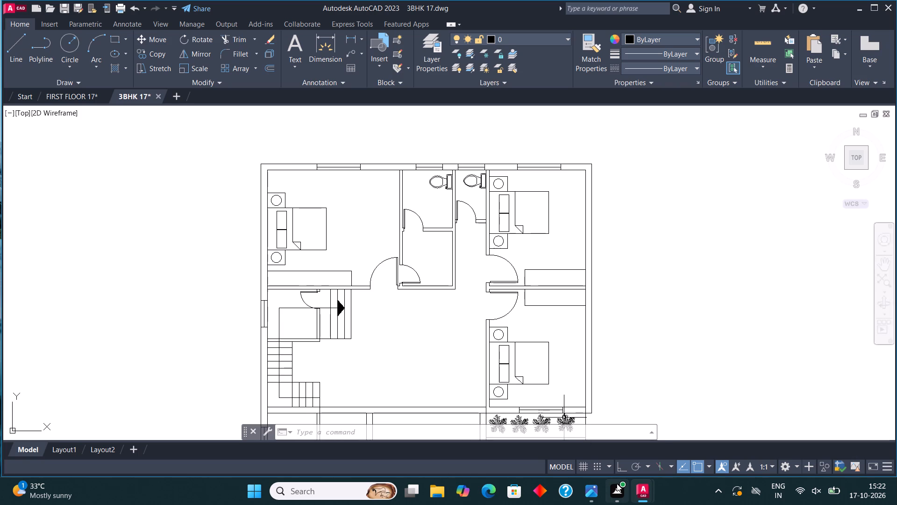
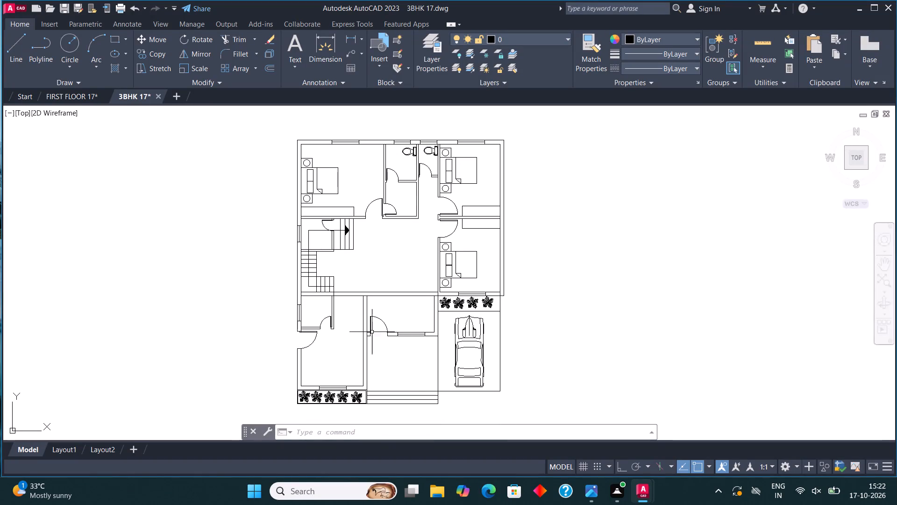
Draw a circle as a round dining table in the open hall between the staircase and the lower bedroom.
{"action": "scroll", "coordinate": [343, 312], "scroll_direction": "up", "scroll_amount": 1}
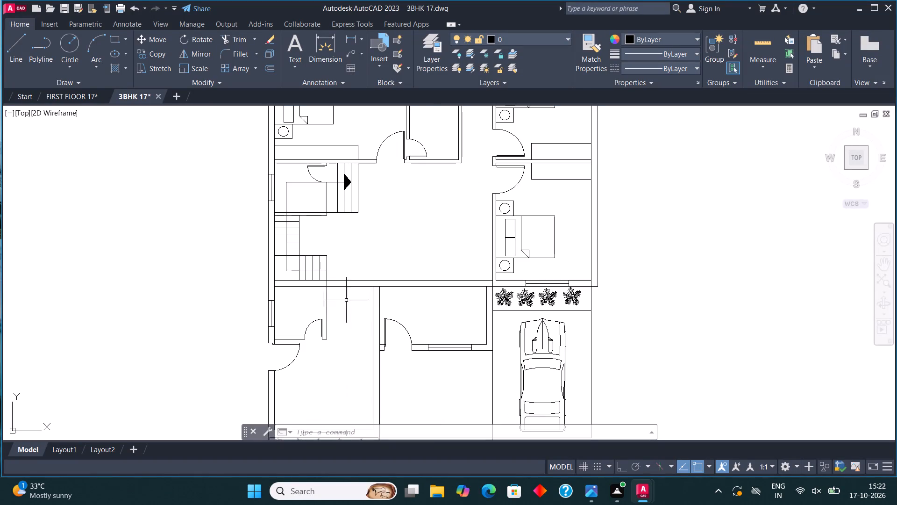
{"action": "middle_click_drag", "start_coordinate": [357, 250], "coordinate": [319, 346]}
{"action": "scroll", "coordinate": [319, 336], "scroll_direction": "down", "scroll_amount": 2}
{"action": "scroll", "coordinate": [340, 353], "scroll_direction": "up", "scroll_amount": 3}
{"action": "left_click", "coordinate": [68, 40]}
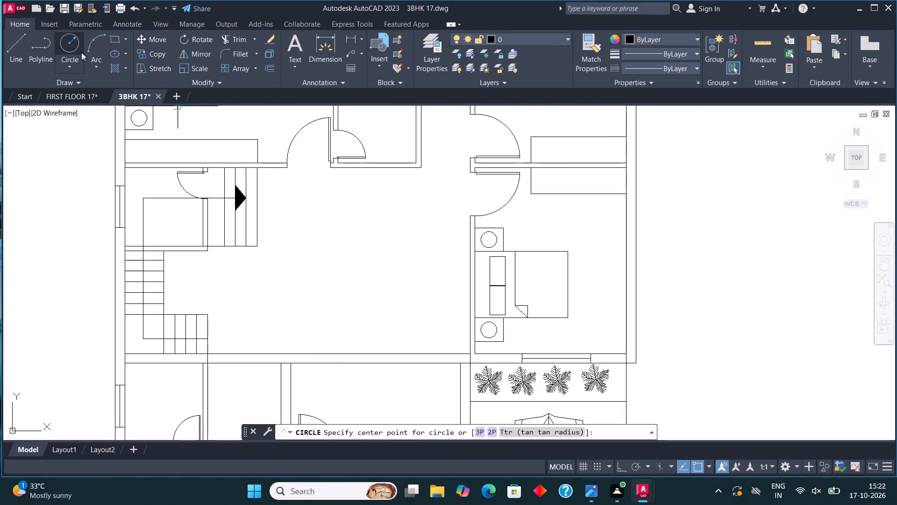
{"action": "left_click", "coordinate": [355, 256]}
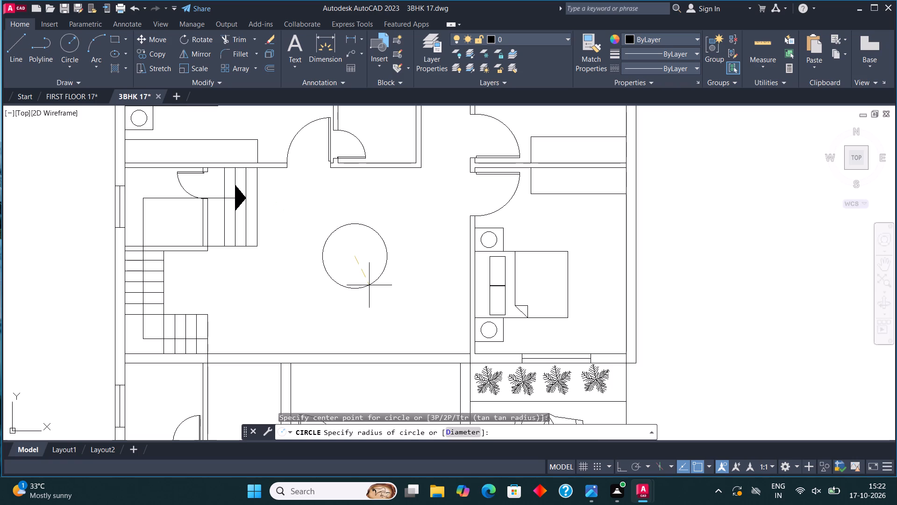
{"action": "left_click", "coordinate": [368, 284]}
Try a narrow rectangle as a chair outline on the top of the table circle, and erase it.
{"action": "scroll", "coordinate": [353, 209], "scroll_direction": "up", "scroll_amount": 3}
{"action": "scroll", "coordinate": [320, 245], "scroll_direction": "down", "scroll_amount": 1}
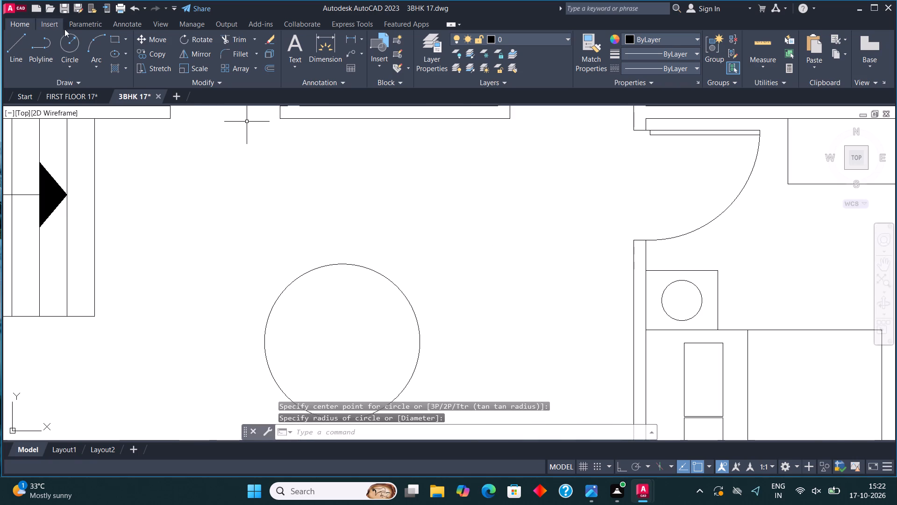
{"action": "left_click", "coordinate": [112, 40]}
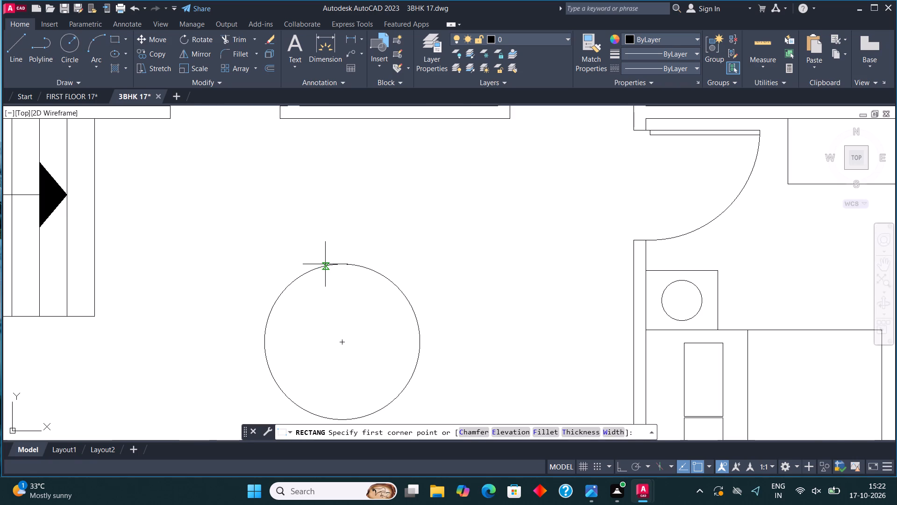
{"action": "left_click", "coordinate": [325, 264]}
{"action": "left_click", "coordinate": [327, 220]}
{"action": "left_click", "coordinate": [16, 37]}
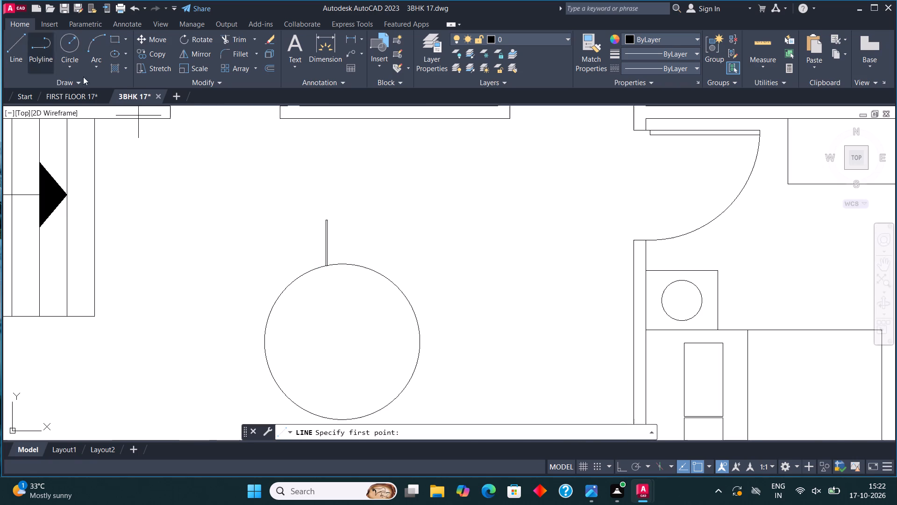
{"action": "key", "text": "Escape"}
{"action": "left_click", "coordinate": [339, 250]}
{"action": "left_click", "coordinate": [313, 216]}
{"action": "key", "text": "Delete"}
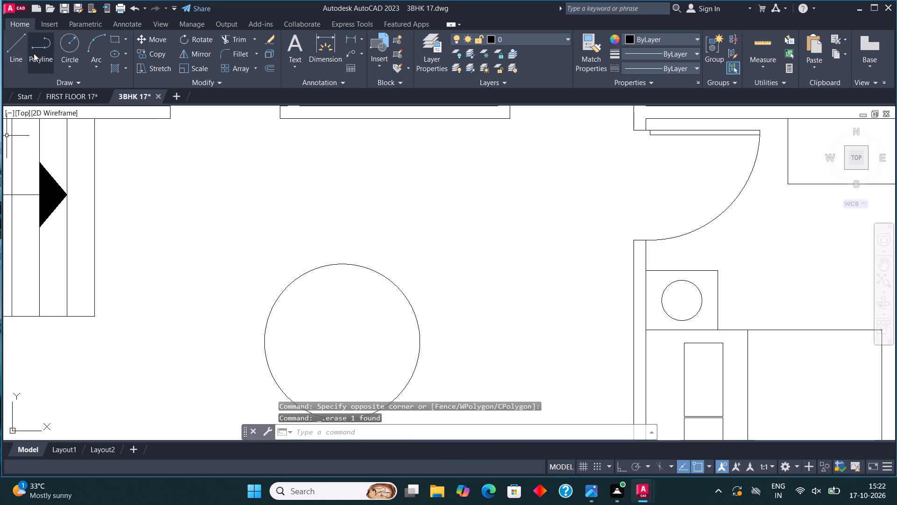
With Ortho on, draw two parallel vertical lines rising from the top of the table circle as the chair's sides.
{"action": "left_click", "coordinate": [22, 47]}
{"action": "left_click", "coordinate": [324, 262]}
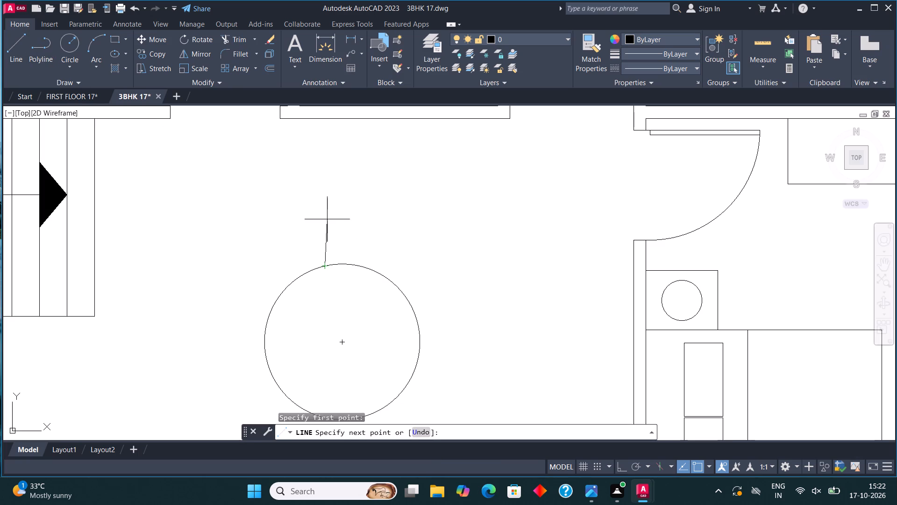
{"action": "key", "text": "F8"}
{"action": "left_click", "coordinate": [323, 212]}
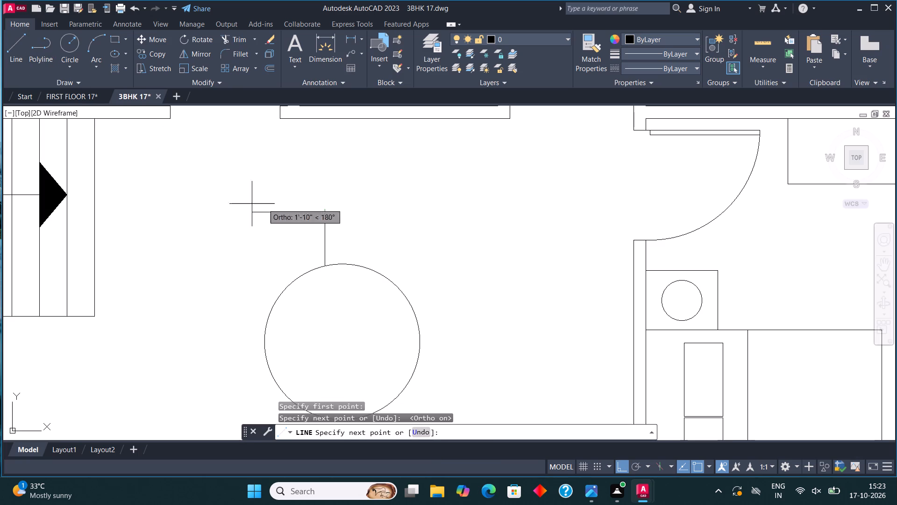
{"action": "left_click", "coordinate": [18, 38]}
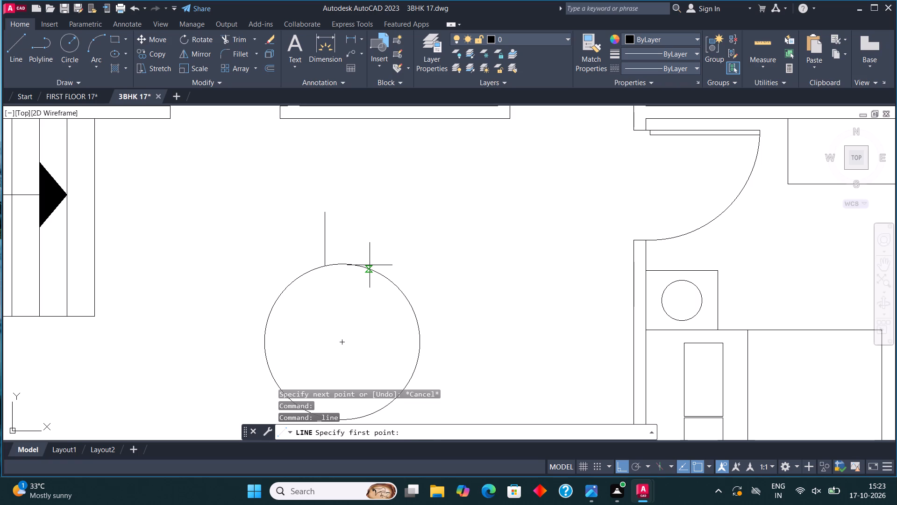
{"action": "left_click", "coordinate": [369, 265]}
{"action": "left_click", "coordinate": [370, 214]}
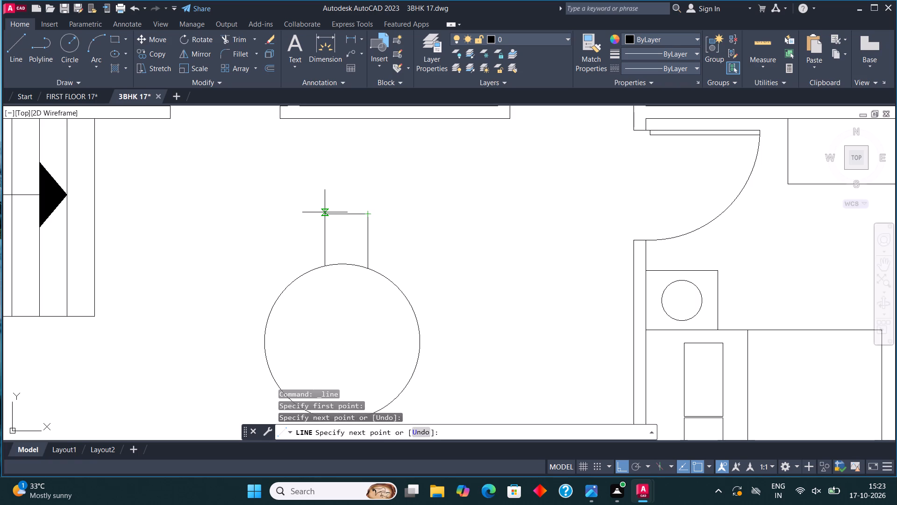
Join the two chair sides across the top and add a thin rectangular backrest strip above them.
{"action": "left_click", "coordinate": [321, 211]}
{"action": "key", "text": "ctrl+z"}
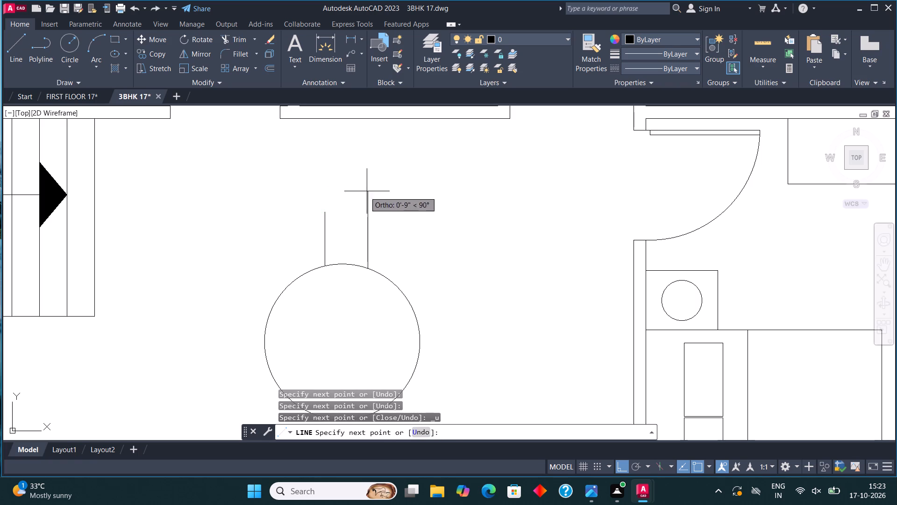
{"action": "scroll", "coordinate": [334, 213], "scroll_direction": "up", "scroll_amount": 3}
{"action": "left_click", "coordinate": [290, 217]}
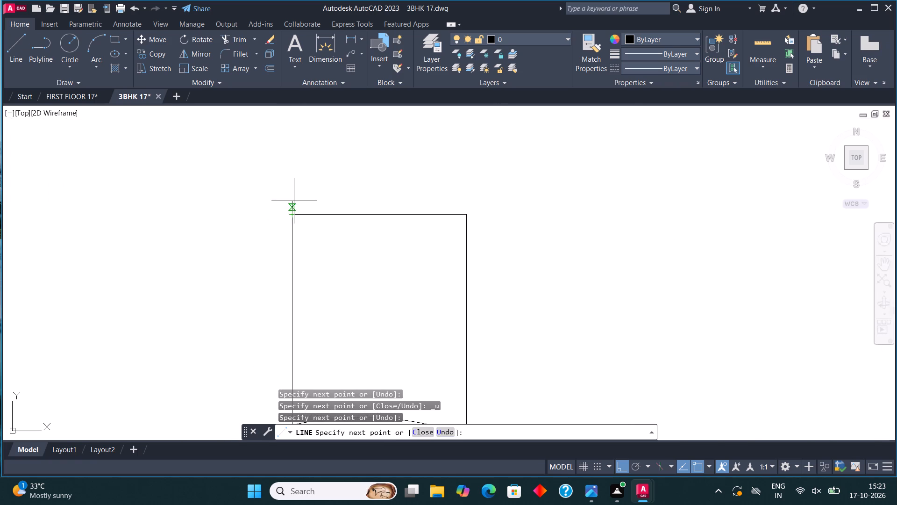
{"action": "left_click", "coordinate": [290, 195]}
{"action": "left_click", "coordinate": [466, 199]}
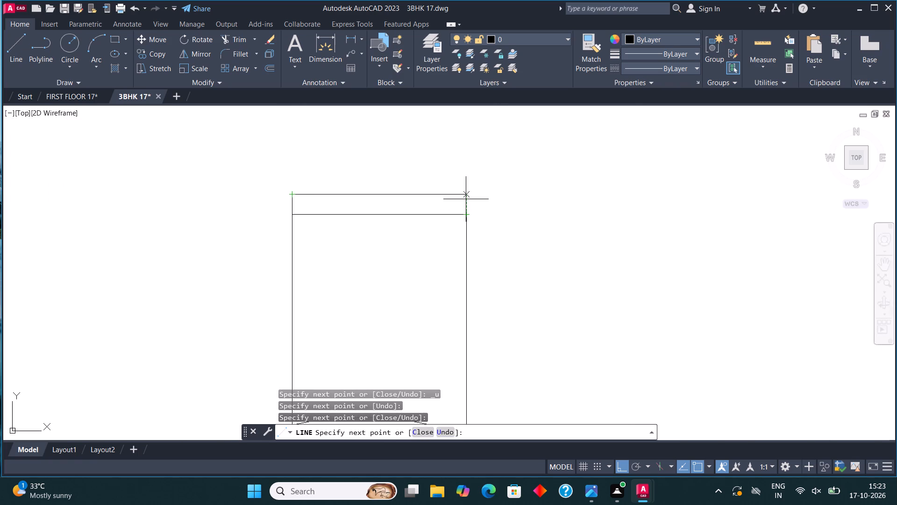
{"action": "left_click", "coordinate": [468, 217]}
{"action": "scroll", "coordinate": [376, 227], "scroll_direction": "down", "scroll_amount": 3}
{"action": "scroll", "coordinate": [409, 251], "scroll_direction": "down", "scroll_amount": 2}
{"action": "key", "text": "Escape"}
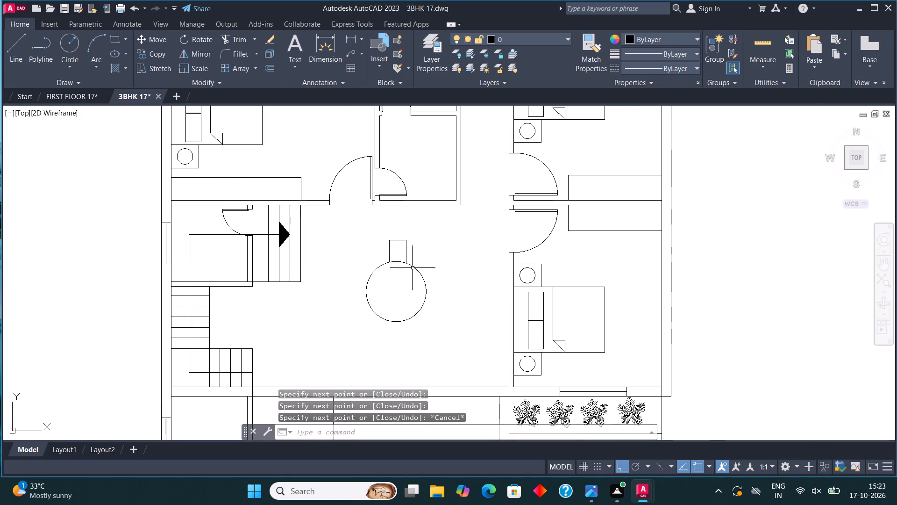
Move the chair's left side line outward to widen the seat.
{"action": "scroll", "coordinate": [404, 257], "scroll_direction": "up", "scroll_amount": 3}
{"action": "left_click", "coordinate": [364, 239]}
{"action": "left_click", "coordinate": [317, 234]}
{"action": "scroll", "coordinate": [343, 234], "scroll_direction": "up", "scroll_amount": 1}
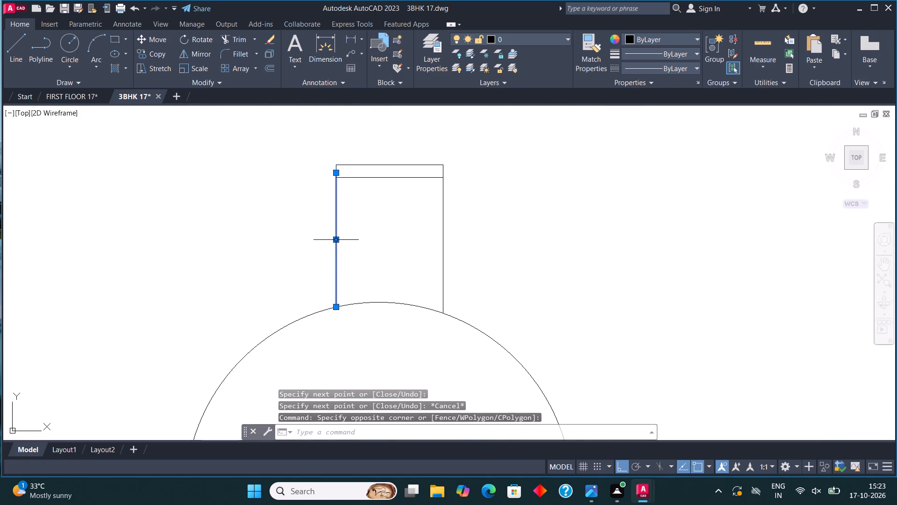
{"action": "left_click", "coordinate": [335, 240]}
{"action": "left_click", "coordinate": [303, 246]}
{"action": "key", "text": "Escape"}
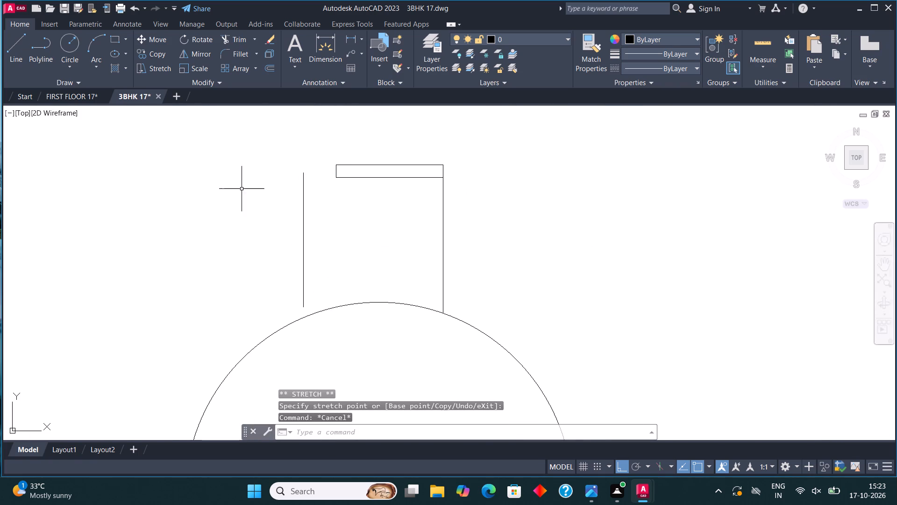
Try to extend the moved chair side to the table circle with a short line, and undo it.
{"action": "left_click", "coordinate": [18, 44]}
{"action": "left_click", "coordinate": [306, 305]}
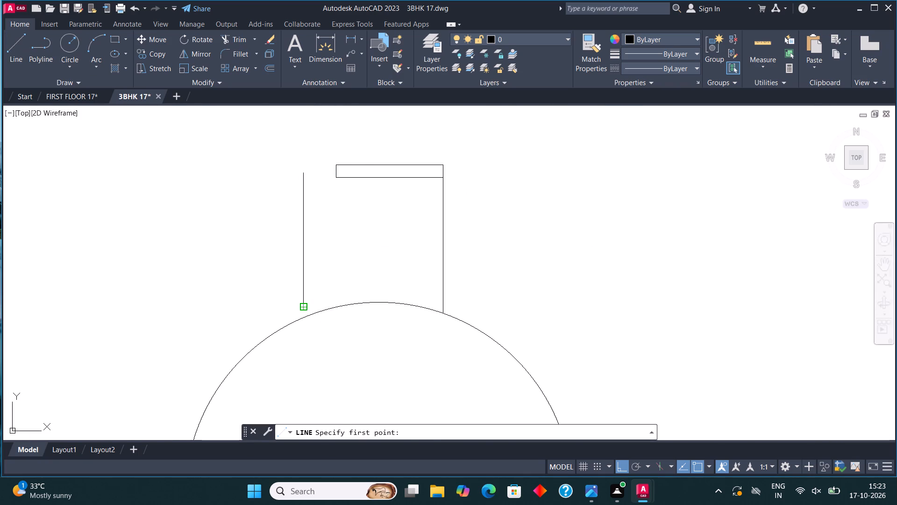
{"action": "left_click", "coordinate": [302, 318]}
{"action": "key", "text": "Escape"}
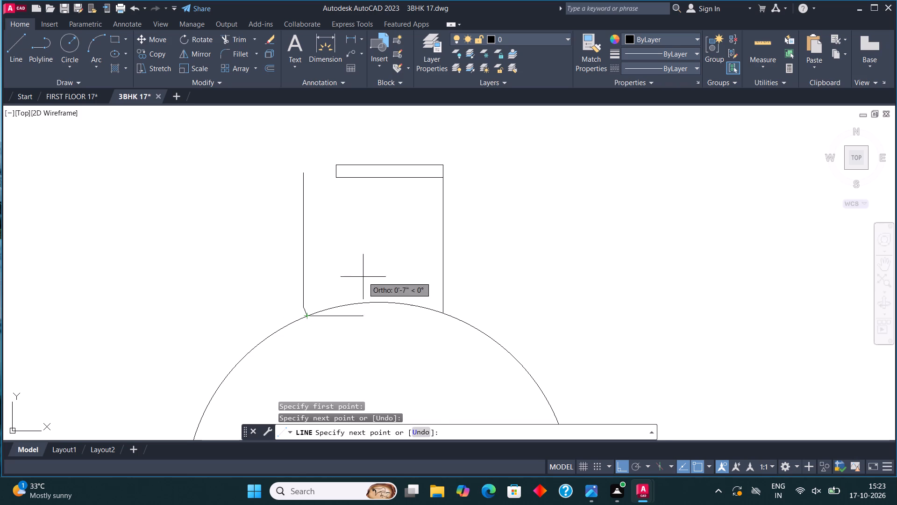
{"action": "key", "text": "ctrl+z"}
Extend the chair's left side downward with a line across the table circle and trim the part inside the circle.
{"action": "left_click", "coordinate": [18, 47]}
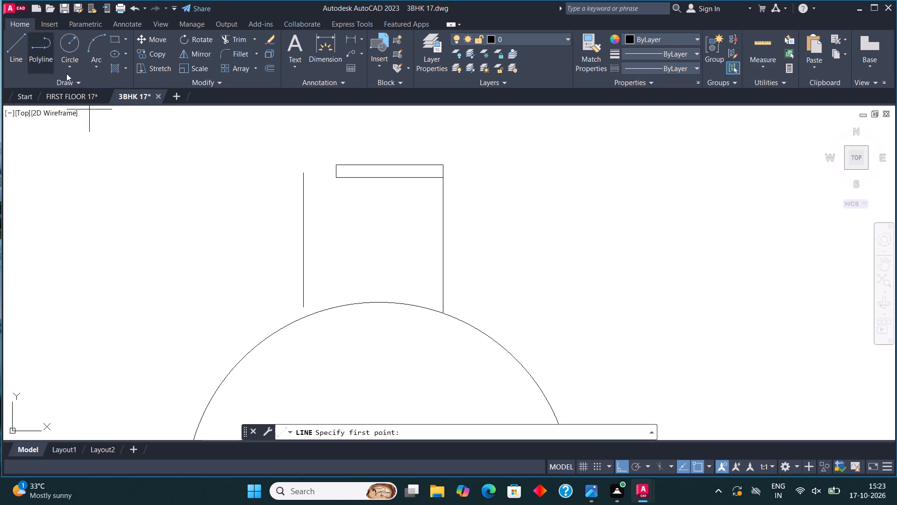
{"action": "scroll", "coordinate": [311, 323], "scroll_direction": "up", "scroll_amount": 4}
{"action": "left_click", "coordinate": [249, 223]}
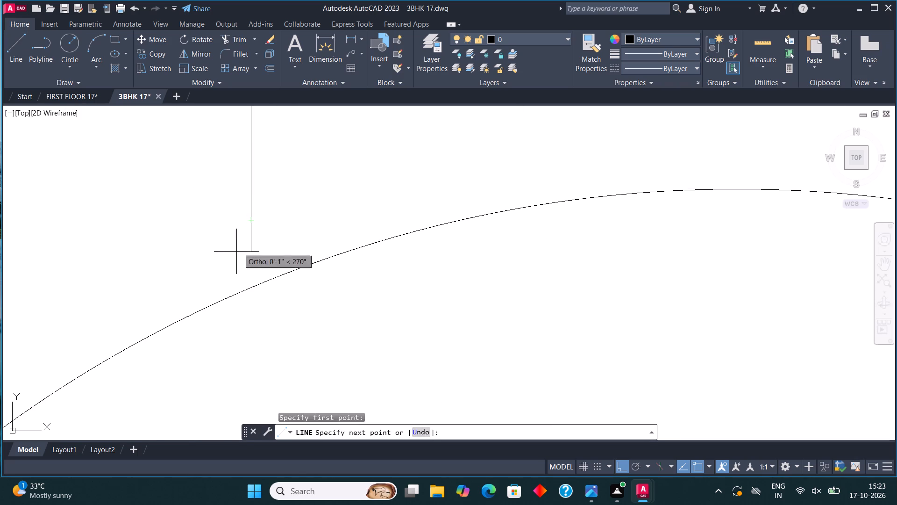
{"action": "left_click", "coordinate": [259, 332]}
{"action": "key", "text": "Escape"}
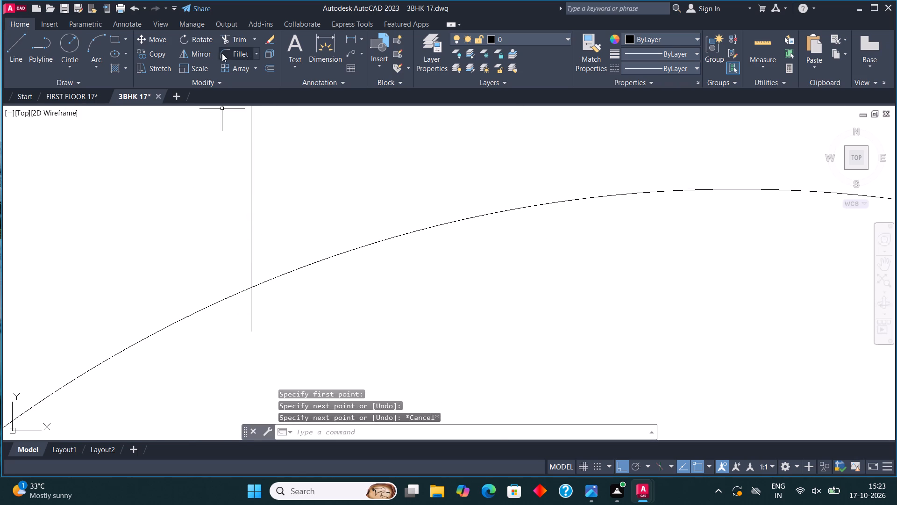
{"action": "left_click", "coordinate": [235, 38]}
{"action": "left_click", "coordinate": [264, 311]}
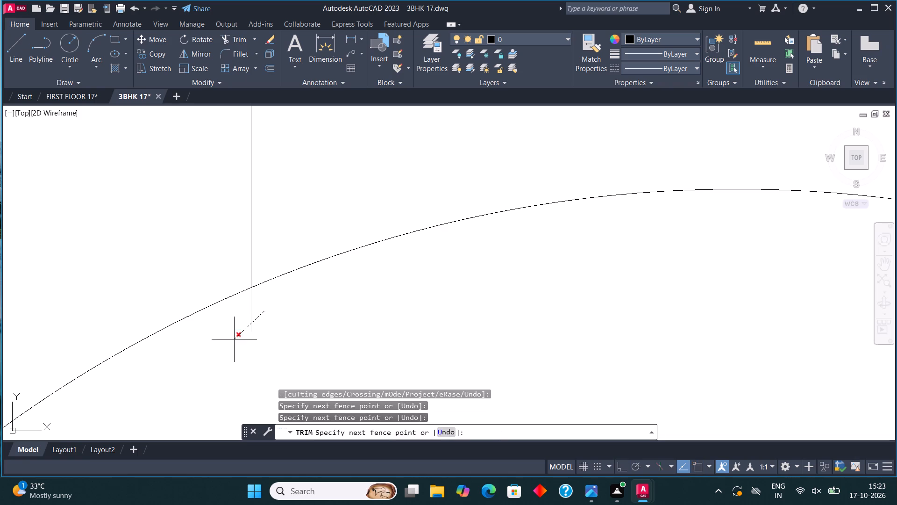
{"action": "left_click", "coordinate": [234, 339]}
{"action": "scroll", "coordinate": [239, 345], "scroll_direction": "down", "scroll_amount": 5}
{"action": "scroll", "coordinate": [270, 241], "scroll_direction": "up", "scroll_amount": 2}
{"action": "key", "text": "Escape"}
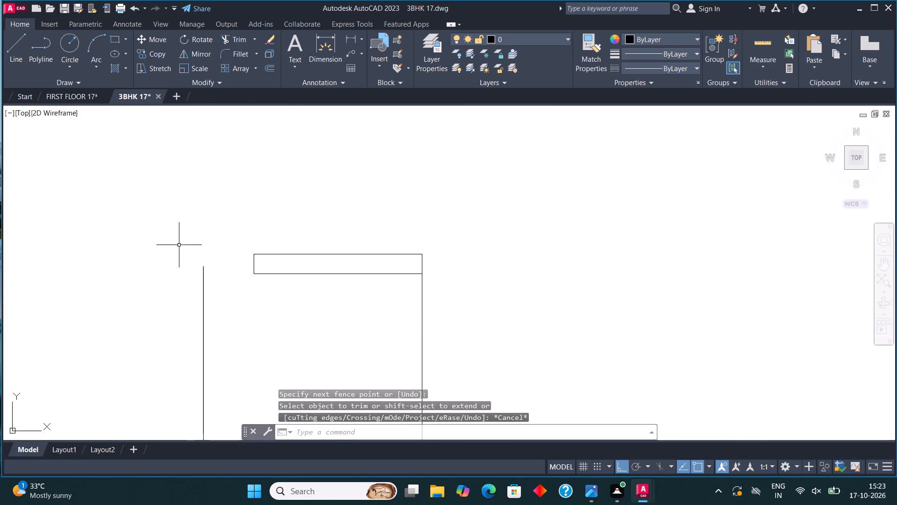
Extend both backrest lines to the chair's moved left side and close the backrest's end with a vertical line.
{"action": "left_click", "coordinate": [19, 47]}
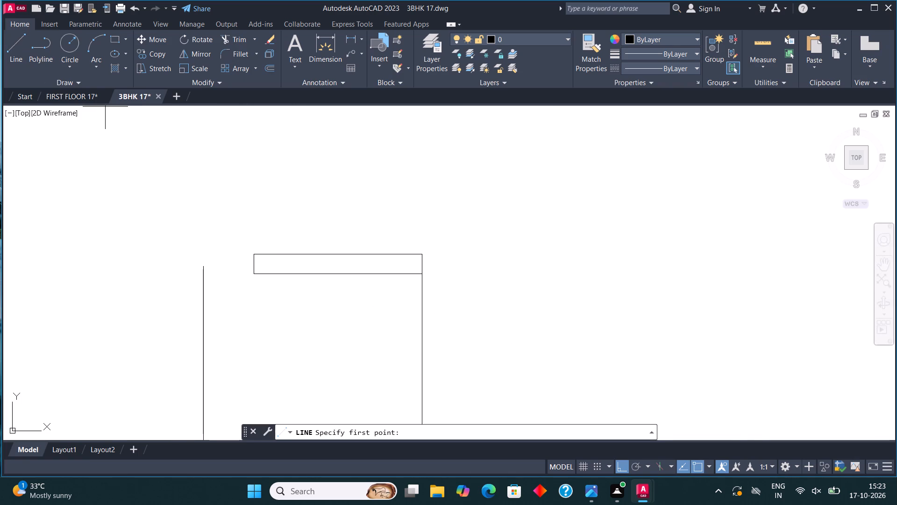
{"action": "left_click", "coordinate": [251, 274]}
{"action": "left_click", "coordinate": [199, 276]}
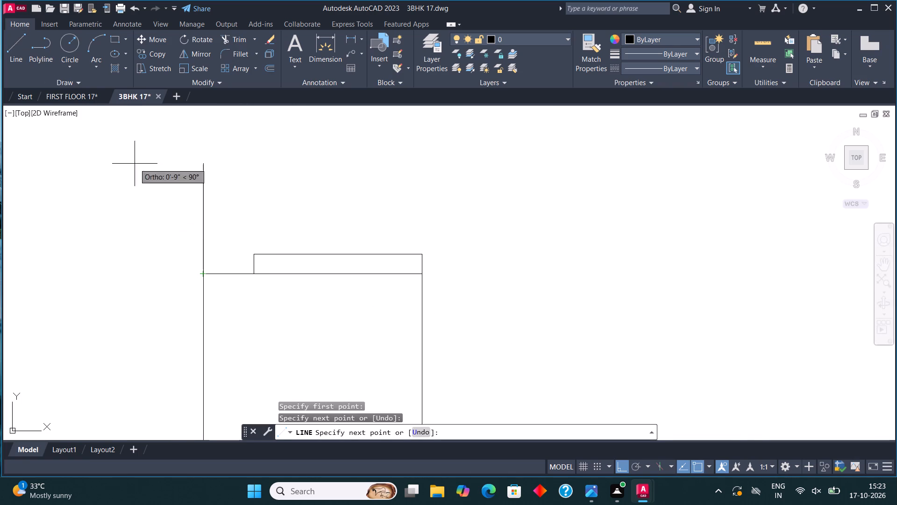
{"action": "left_click", "coordinate": [15, 45]}
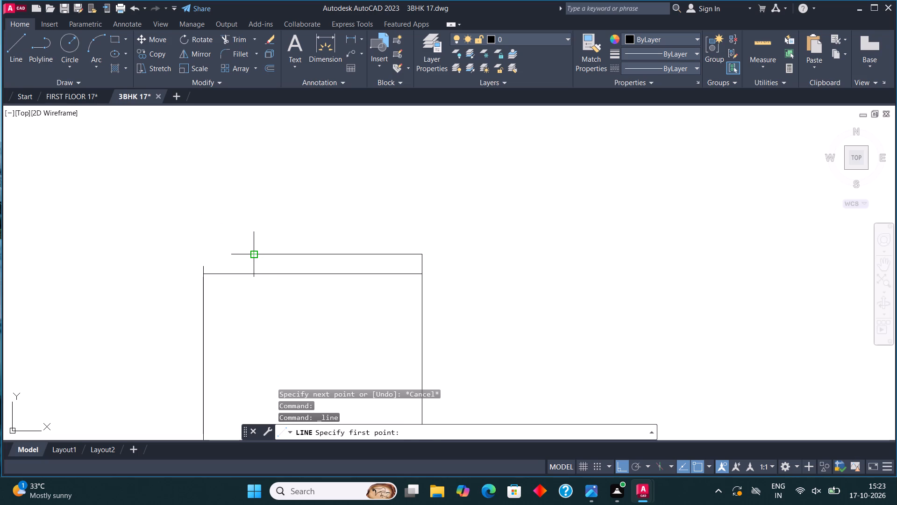
{"action": "left_click", "coordinate": [254, 252]}
{"action": "left_click", "coordinate": [203, 253]}
{"action": "left_click", "coordinate": [204, 272]}
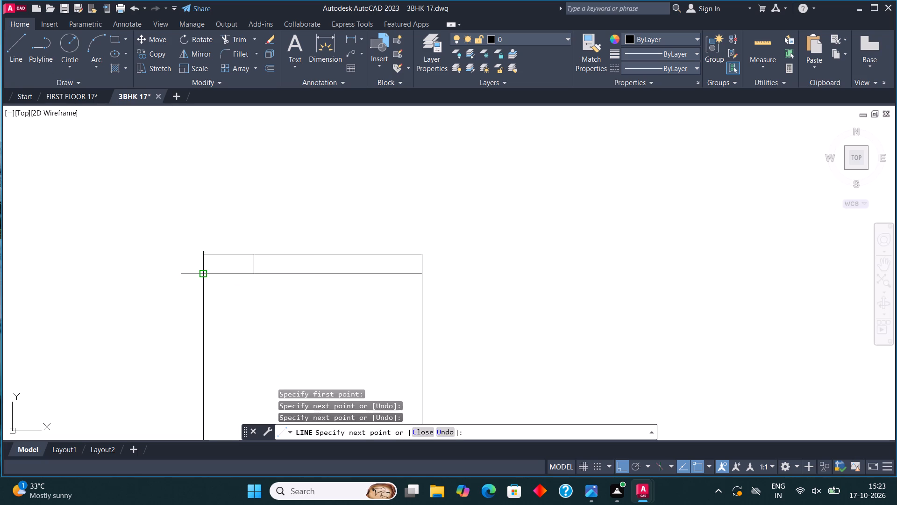
{"action": "key", "text": "Escape"}
Trim away the old vertical end line left inside the chair's backrest.
{"action": "left_click", "coordinate": [240, 35]}
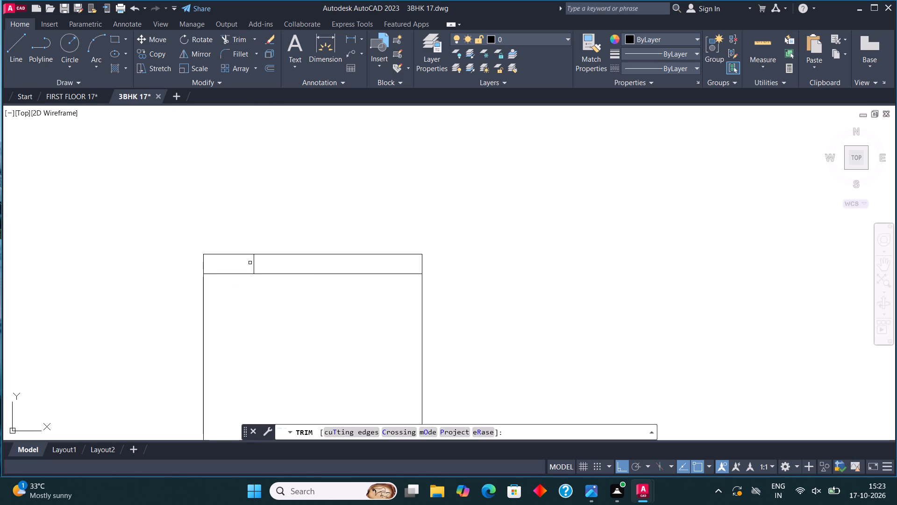
{"action": "left_click_drag", "start_coordinate": [250, 264], "coordinate": [254, 266]}
{"action": "left_click", "coordinate": [287, 269]}
{"action": "scroll", "coordinate": [313, 232], "scroll_direction": "down", "scroll_amount": 4}
{"action": "key", "text": "Escape"}
Create a polar array of the chair and table circle about the circle's centre, with 6 items filling 360 degrees.
{"action": "left_click", "coordinate": [350, 266]}
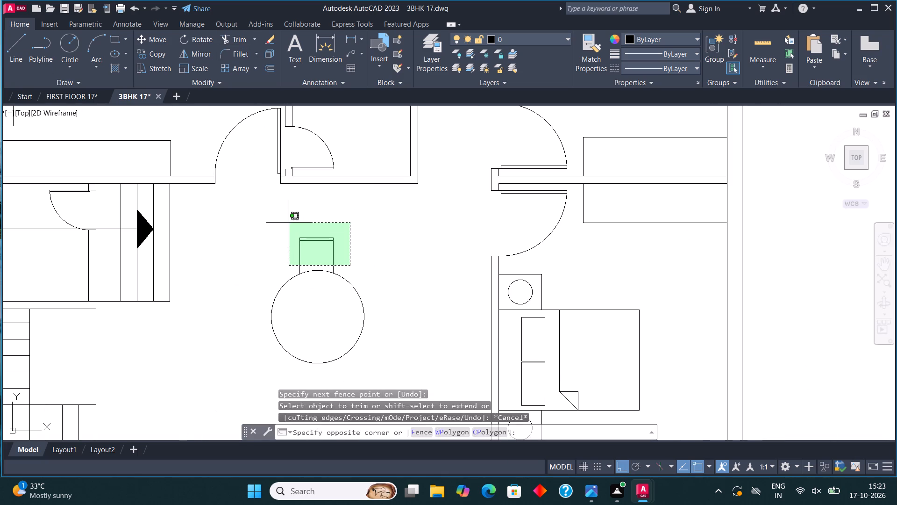
{"action": "left_click", "coordinate": [278, 225]}
{"action": "left_click", "coordinate": [395, 312]}
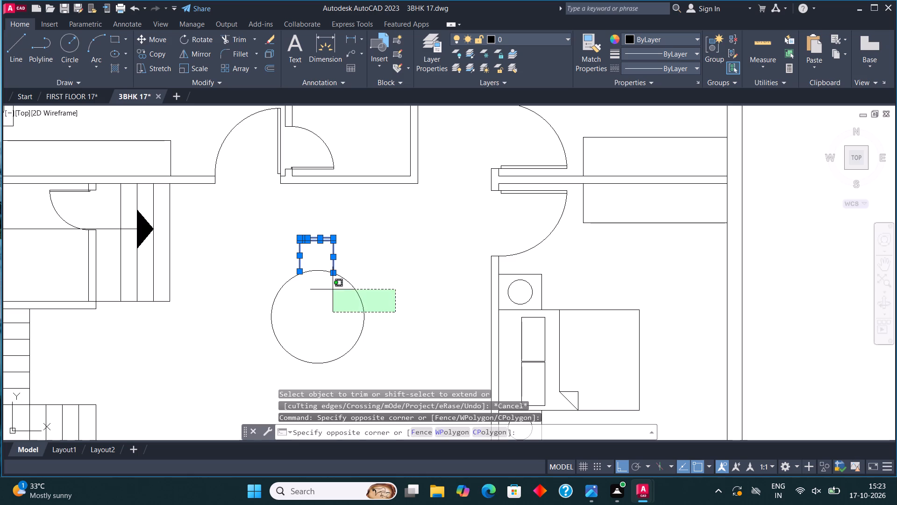
{"action": "left_click", "coordinate": [333, 289]}
{"action": "left_click", "coordinate": [259, 71]}
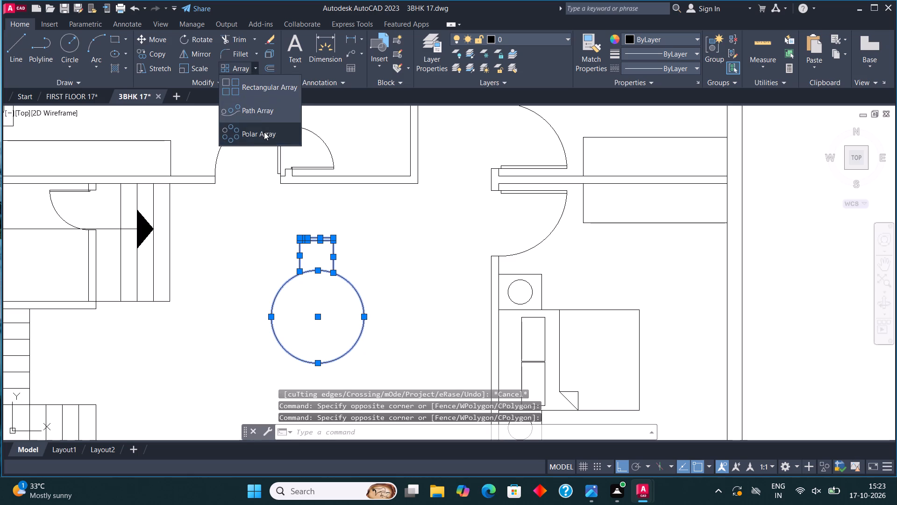
{"action": "left_click", "coordinate": [264, 132]}
{"action": "left_click", "coordinate": [317, 313]}
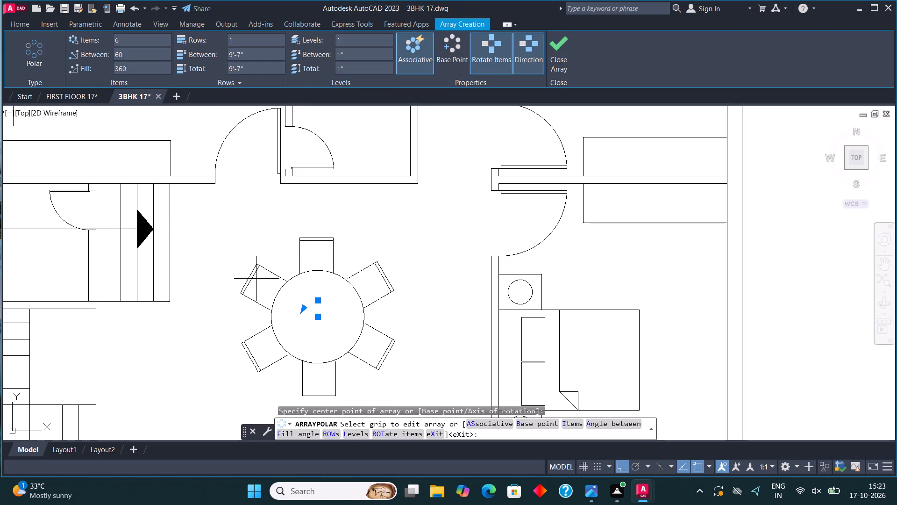
{"action": "left_click", "coordinate": [564, 50]}
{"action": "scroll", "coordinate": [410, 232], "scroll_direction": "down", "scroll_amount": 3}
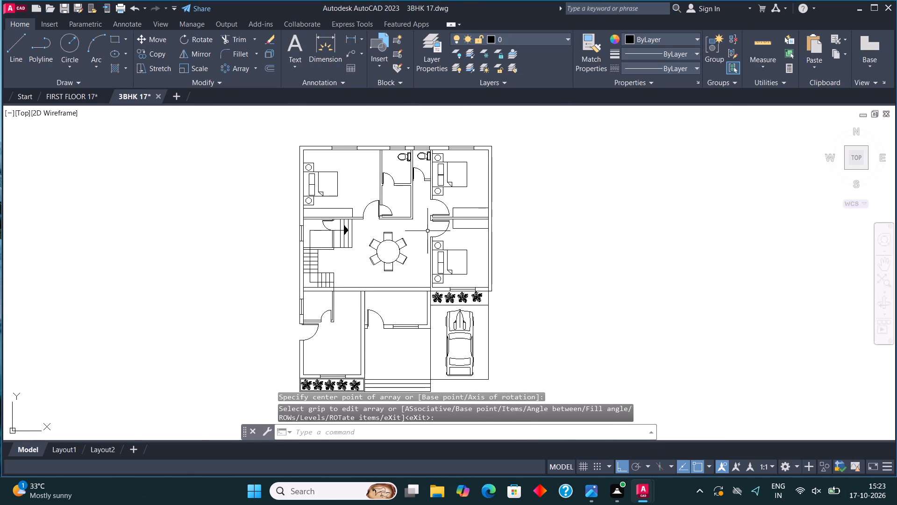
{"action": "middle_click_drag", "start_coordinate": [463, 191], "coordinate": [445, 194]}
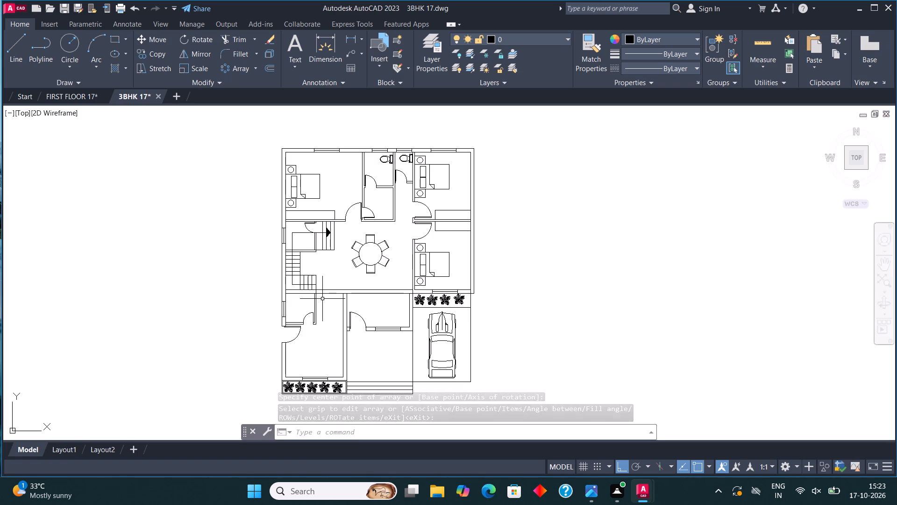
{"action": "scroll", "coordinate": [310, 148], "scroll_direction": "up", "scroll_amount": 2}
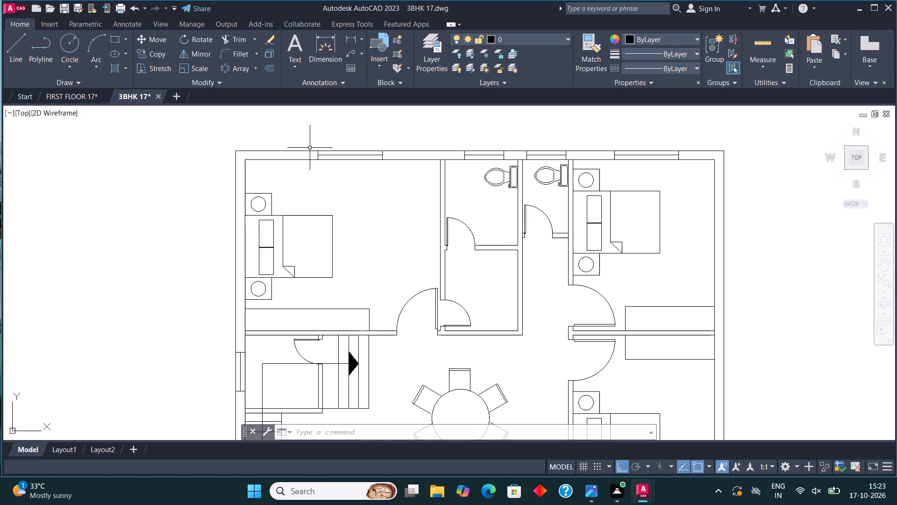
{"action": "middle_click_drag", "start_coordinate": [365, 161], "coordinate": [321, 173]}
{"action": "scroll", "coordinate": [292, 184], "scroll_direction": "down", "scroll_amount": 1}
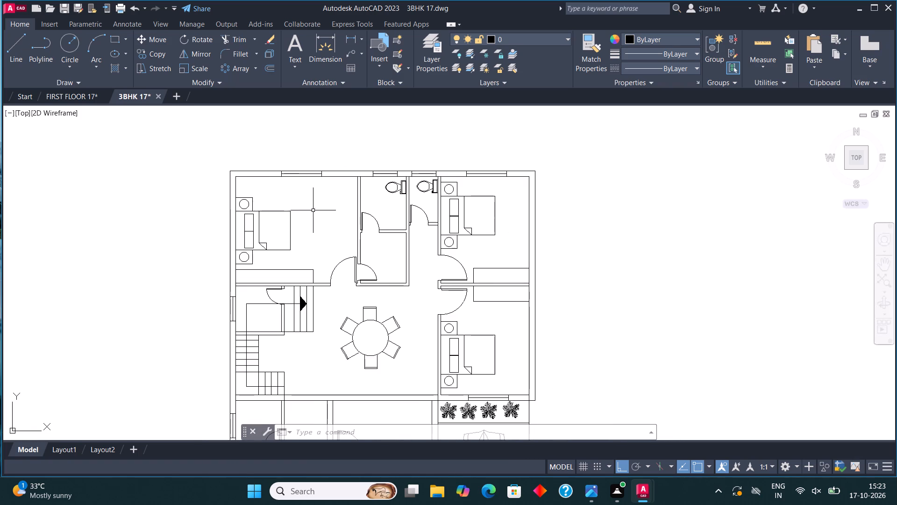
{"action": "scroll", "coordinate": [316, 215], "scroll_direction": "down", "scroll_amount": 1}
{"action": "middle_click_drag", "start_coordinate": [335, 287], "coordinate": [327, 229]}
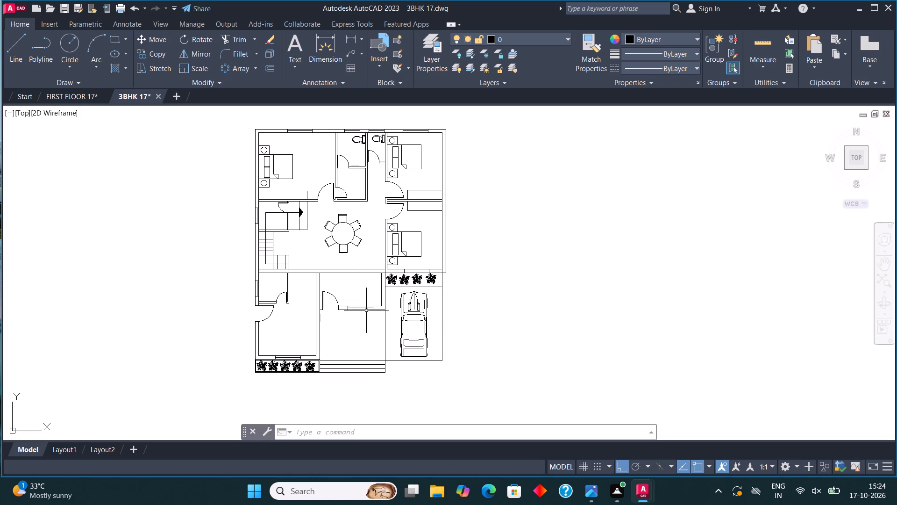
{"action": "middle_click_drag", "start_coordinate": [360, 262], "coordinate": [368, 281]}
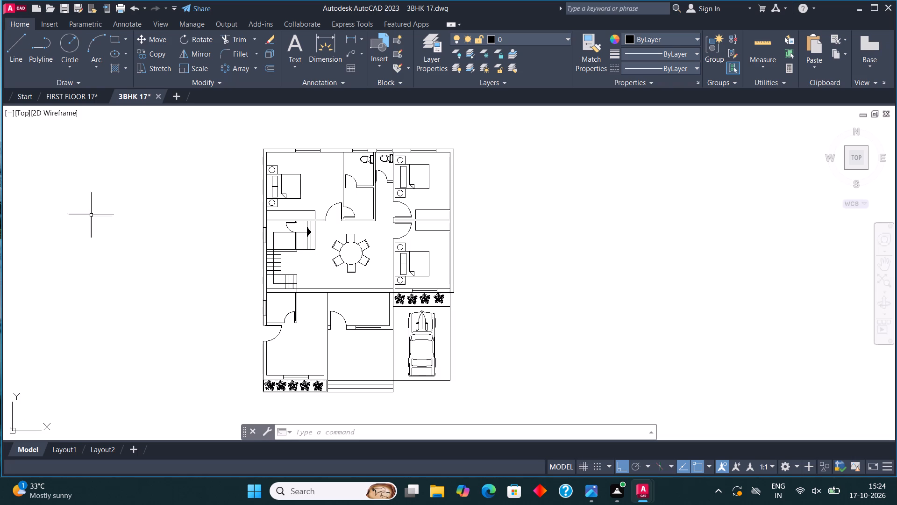
Draw a 2' line out from the front-left room's west wall just below its outer door, continuing with a line southward as the counter edge.
{"action": "middle_click_drag", "start_coordinate": [291, 332], "coordinate": [300, 300]}
{"action": "scroll", "coordinate": [286, 333], "scroll_direction": "up", "scroll_amount": 4}
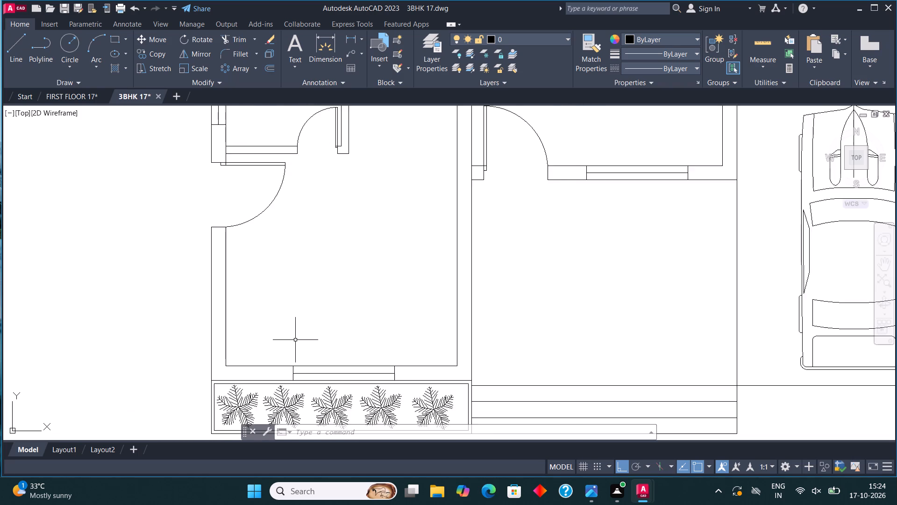
{"action": "middle_click_drag", "start_coordinate": [288, 335], "coordinate": [274, 325]}
{"action": "left_click", "coordinate": [23, 48]}
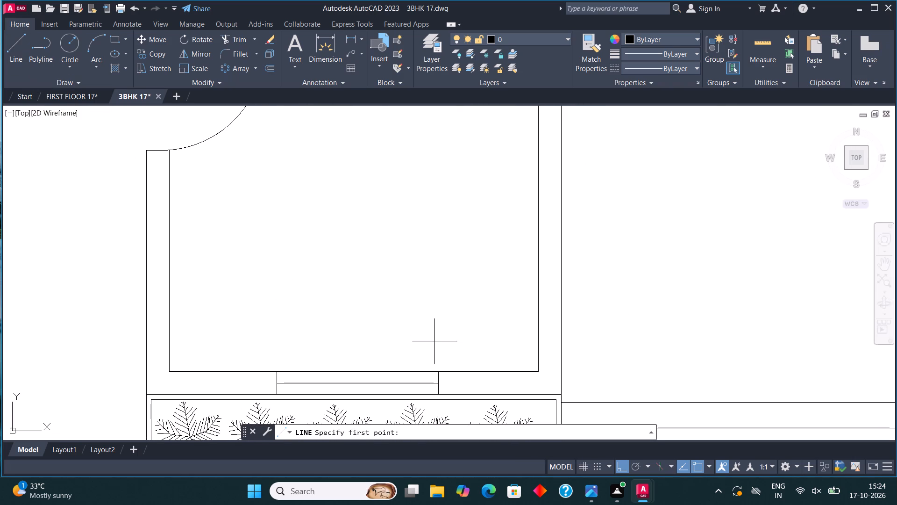
{"action": "scroll", "coordinate": [438, 358], "scroll_direction": "down", "scroll_amount": 3}
{"action": "scroll", "coordinate": [404, 305], "scroll_direction": "up", "scroll_amount": 1}
{"action": "left_click", "coordinate": [354, 317]}
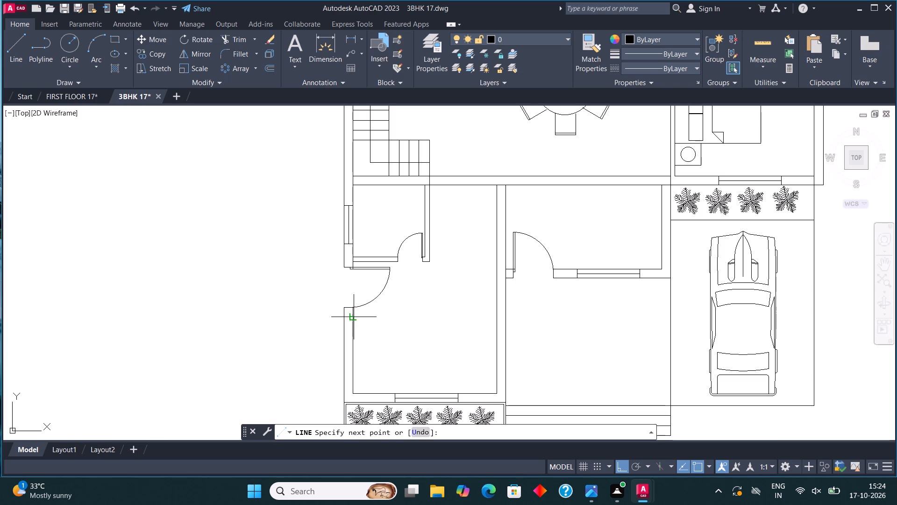
{"action": "type", "text": "2'"}
{"action": "key", "text": "Return"}
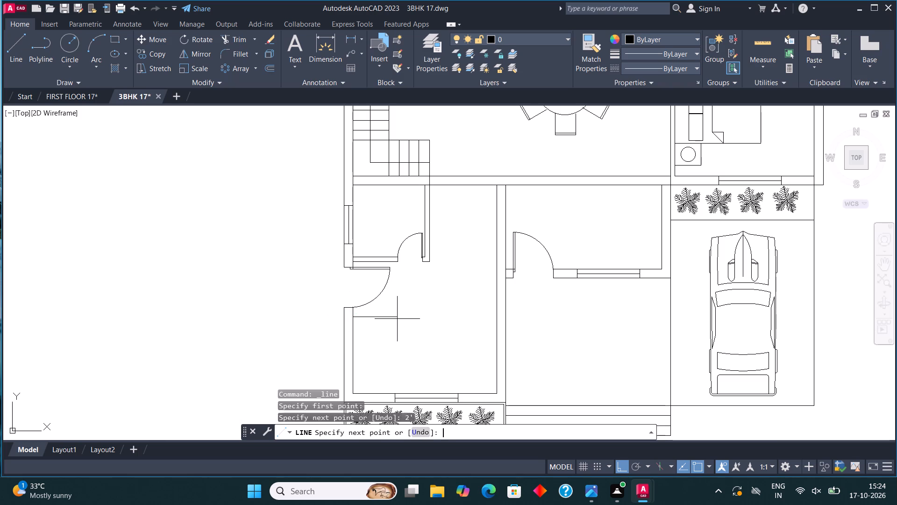
{"action": "left_click", "coordinate": [379, 368]}
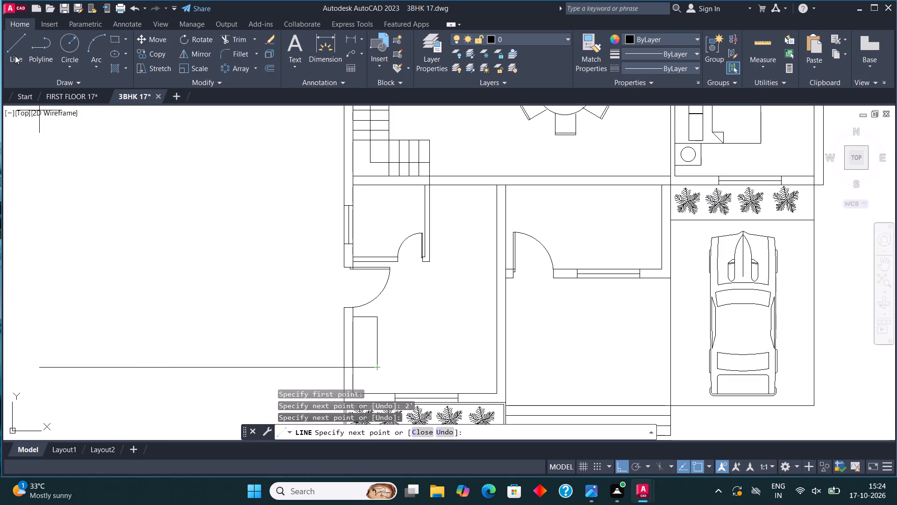
Draw a matching 2' line inward from the same room's east wall, continuing with a line southward as that counter's edge.
{"action": "left_click", "coordinate": [15, 56]}
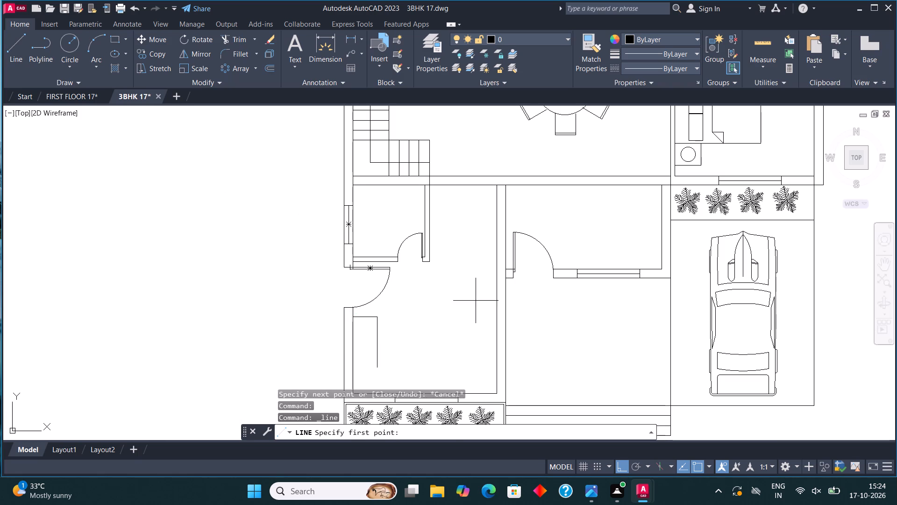
{"action": "left_click", "coordinate": [497, 312]}
{"action": "type", "text": "2'"}
{"action": "key", "text": "Return"}
{"action": "left_click", "coordinate": [474, 367]}
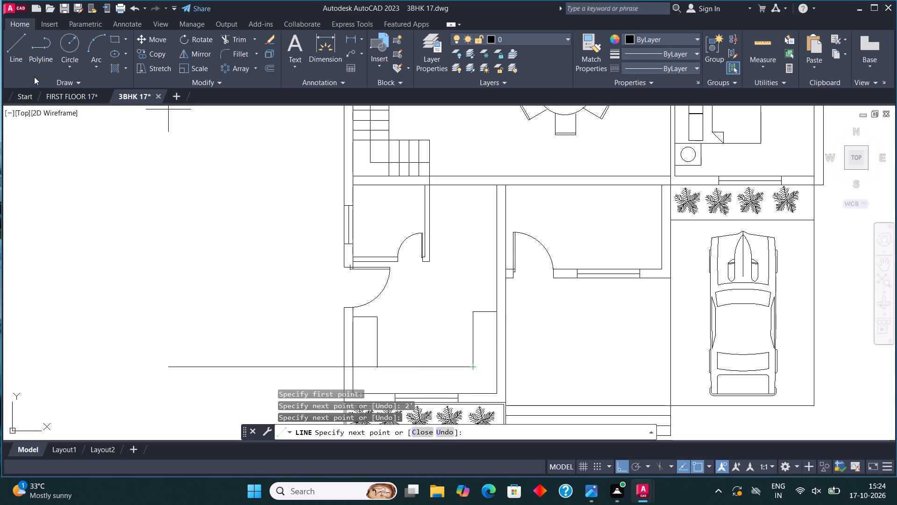
Draw a 2' line up from the room's south wall, below the west counter edge, and continue it across to the east counter edge.
{"action": "left_click", "coordinate": [16, 52]}
{"action": "scroll", "coordinate": [373, 325], "scroll_direction": "down", "scroll_amount": 2}
{"action": "scroll", "coordinate": [373, 346], "scroll_direction": "up", "scroll_amount": 3}
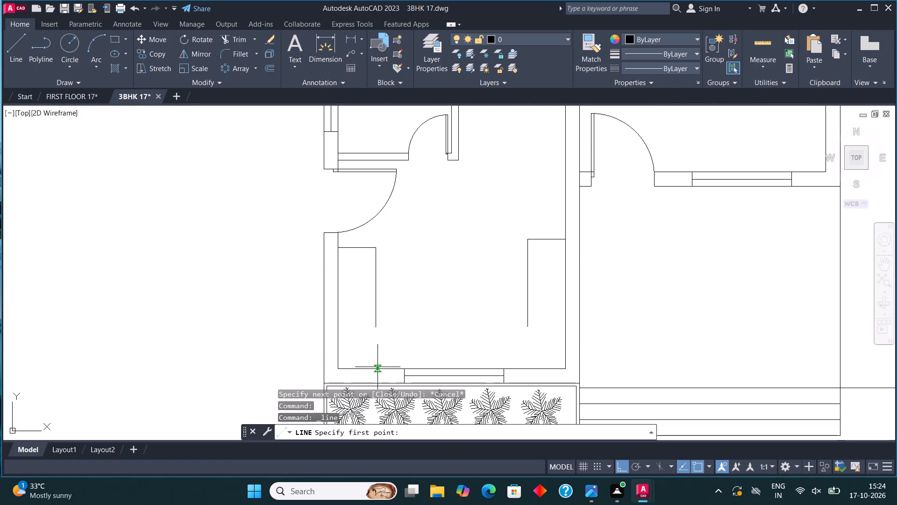
{"action": "left_click", "coordinate": [378, 369]}
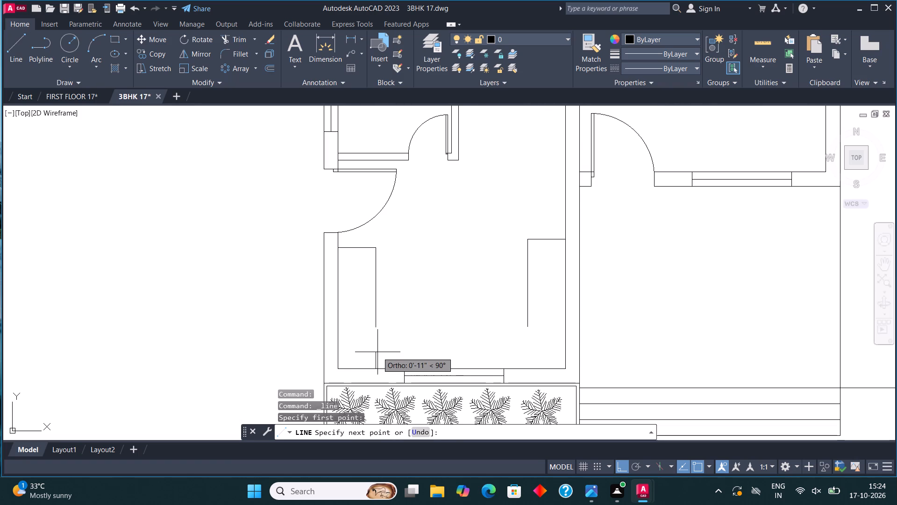
{"action": "type", "text": "2'"}
{"action": "key", "text": "Return"}
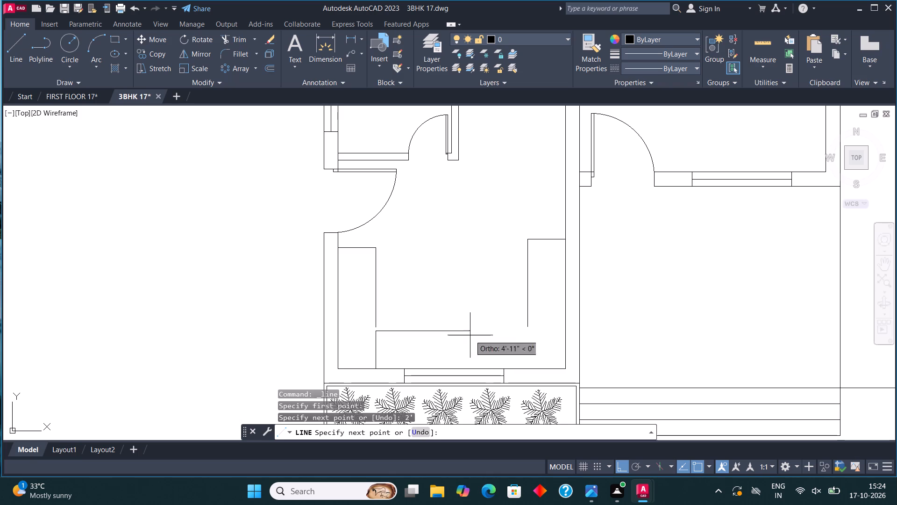
{"action": "left_click", "coordinate": [531, 333]}
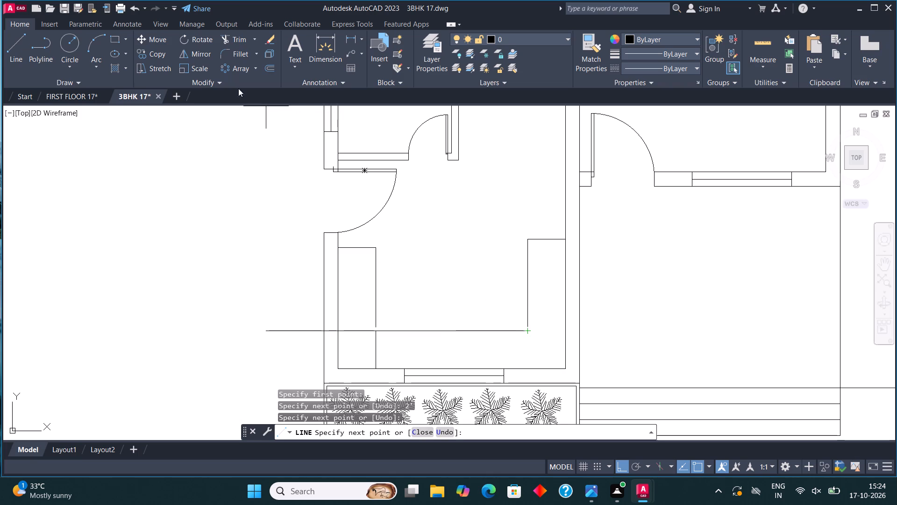
Fillet the horizontal counter edge with the west and east counter edges to join both inner corners of the U-shaped counter.
{"action": "left_click", "coordinate": [241, 52]}
{"action": "left_click", "coordinate": [376, 296]}
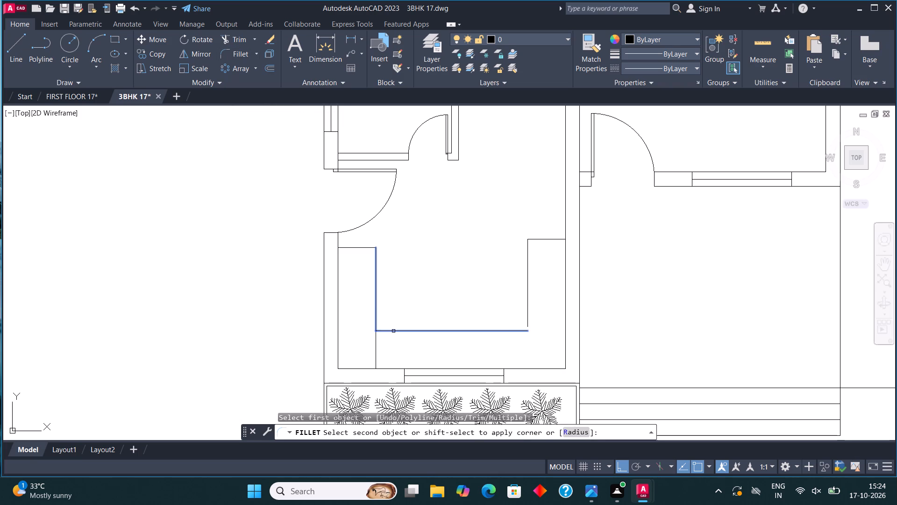
{"action": "left_click", "coordinate": [393, 331]}
{"action": "left_click", "coordinate": [232, 50]}
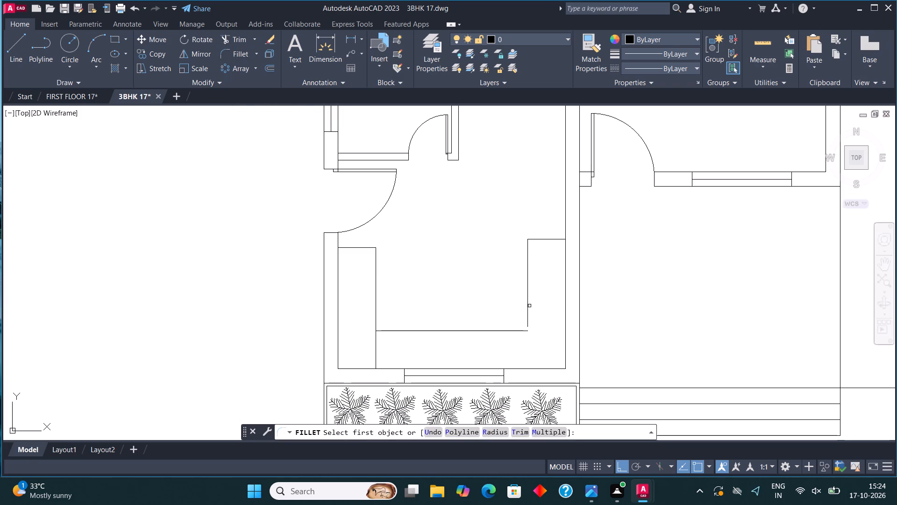
{"action": "double_click", "coordinate": [531, 305]}
{"action": "left_click", "coordinate": [528, 304]}
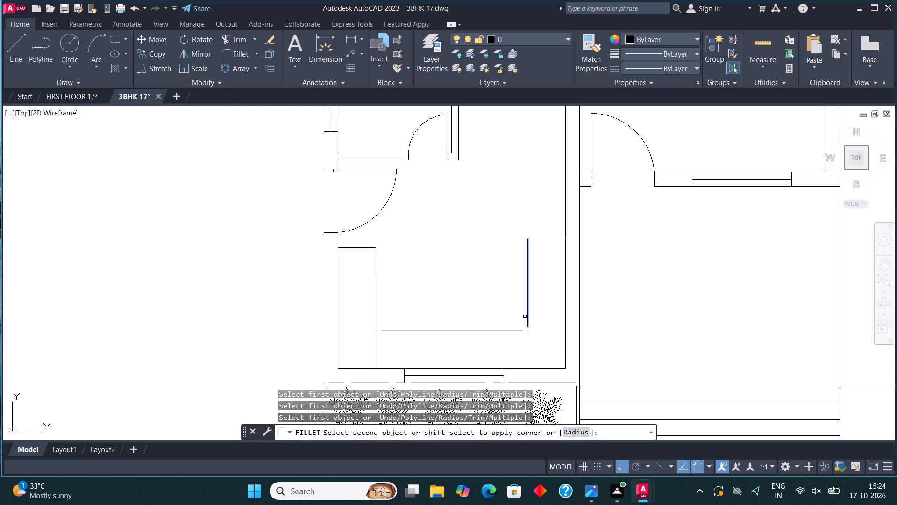
{"action": "left_click", "coordinate": [511, 331]}
Trim away the leftover vertical line between the counter's west inner corner and the south wall.
{"action": "left_click", "coordinate": [234, 37]}
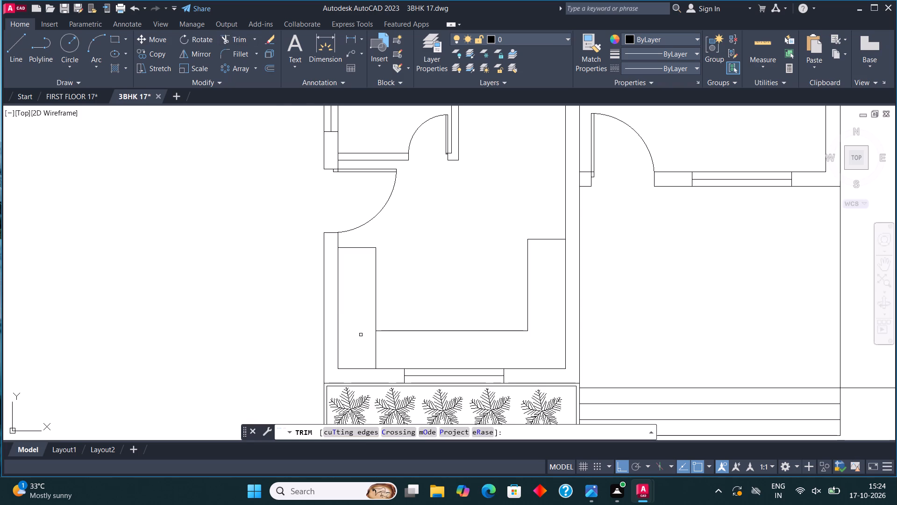
{"action": "left_click", "coordinate": [364, 339]}
{"action": "left_click", "coordinate": [424, 345]}
{"action": "key", "text": "Escape"}
Draw a stove rectangle inside the north end of the counter's west arm, set slightly in from the counter edges.
{"action": "middle_click_drag", "start_coordinate": [338, 286], "coordinate": [308, 291]}
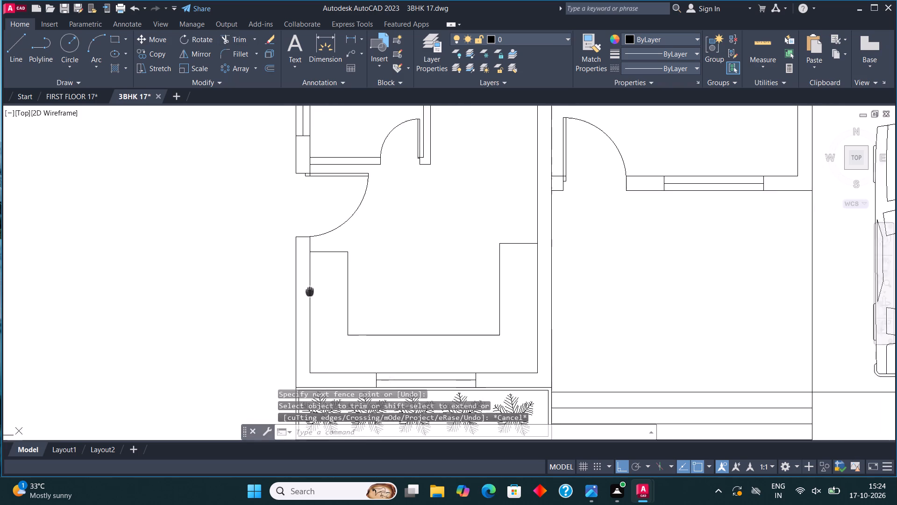
{"action": "middle_click_drag", "start_coordinate": [308, 291], "coordinate": [290, 301]}
{"action": "left_click", "coordinate": [112, 39]}
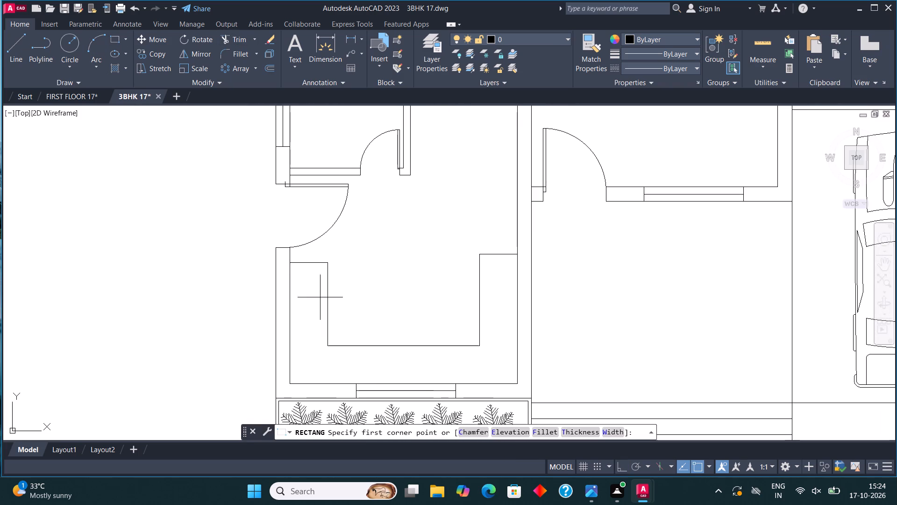
{"action": "scroll", "coordinate": [298, 269], "scroll_direction": "up", "scroll_amount": 3}
{"action": "left_click", "coordinate": [268, 261]}
{"action": "scroll", "coordinate": [272, 268], "scroll_direction": "down", "scroll_amount": 3}
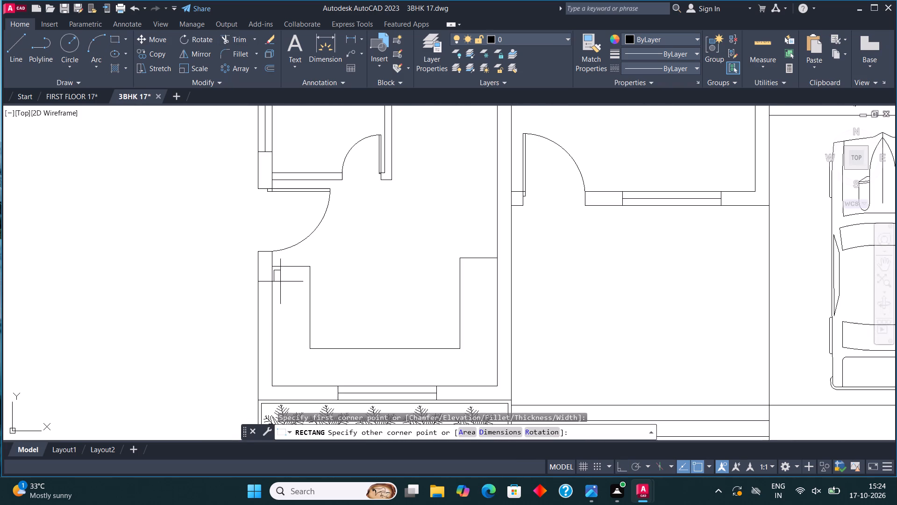
{"action": "scroll", "coordinate": [300, 317], "scroll_direction": "up", "scroll_amount": 3}
{"action": "left_click", "coordinate": [324, 348]}
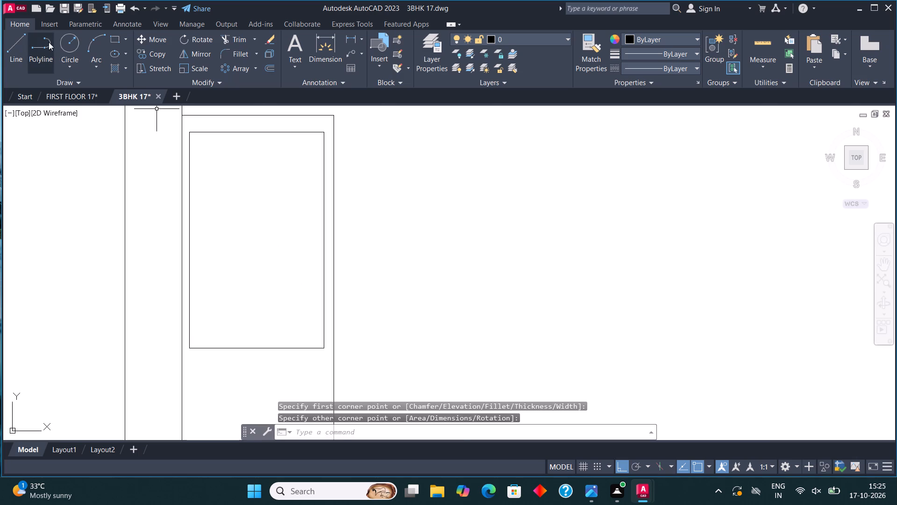
Divide the stove rectangle into two halves with a horizontal line between the midpoints of its long sides.
{"action": "left_click", "coordinate": [69, 45]}
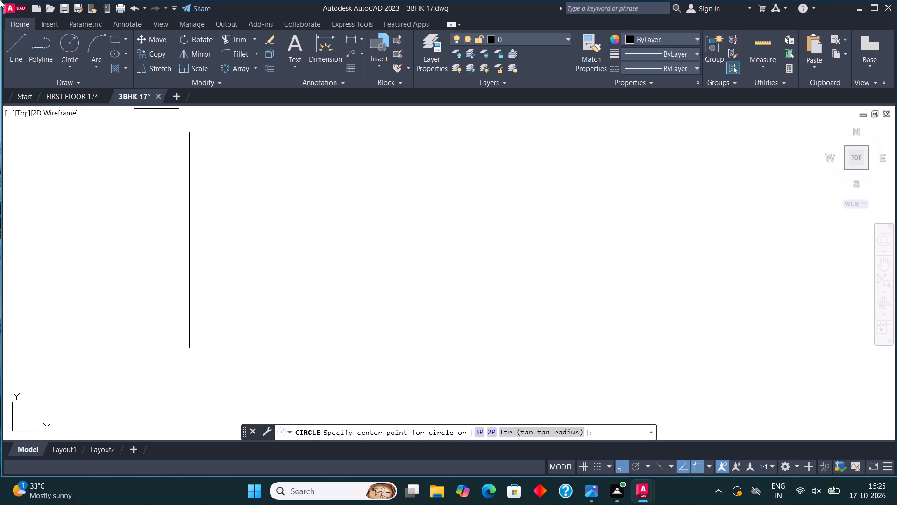
{"action": "left_click", "coordinate": [20, 52]}
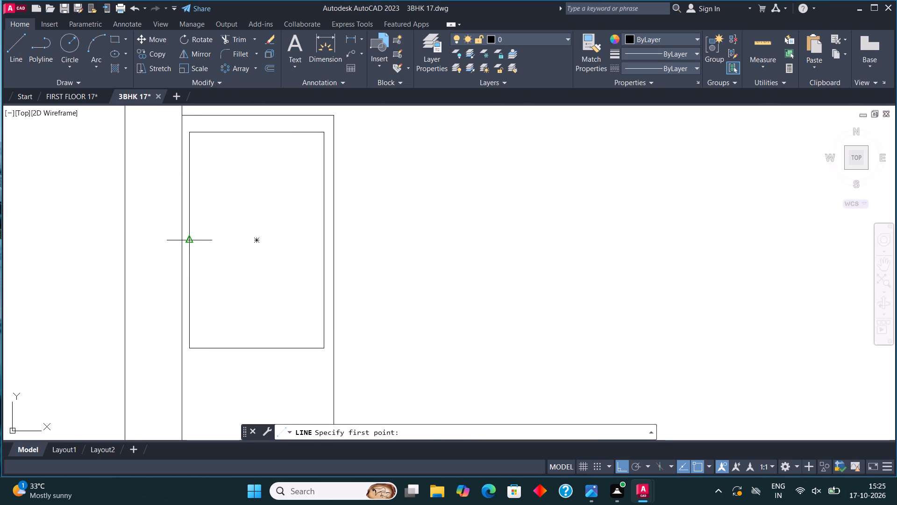
{"action": "left_click", "coordinate": [192, 241]}
{"action": "left_click", "coordinate": [325, 243]}
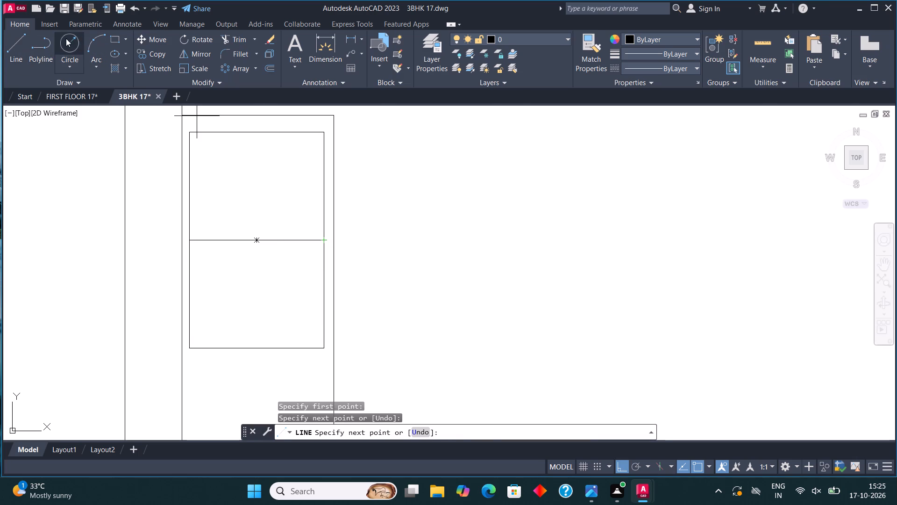
Draw a burner circle with a radius of about 4" in the middle of the stove's upper half.
{"action": "left_click", "coordinate": [66, 38]}
{"action": "left_click", "coordinate": [251, 187]}
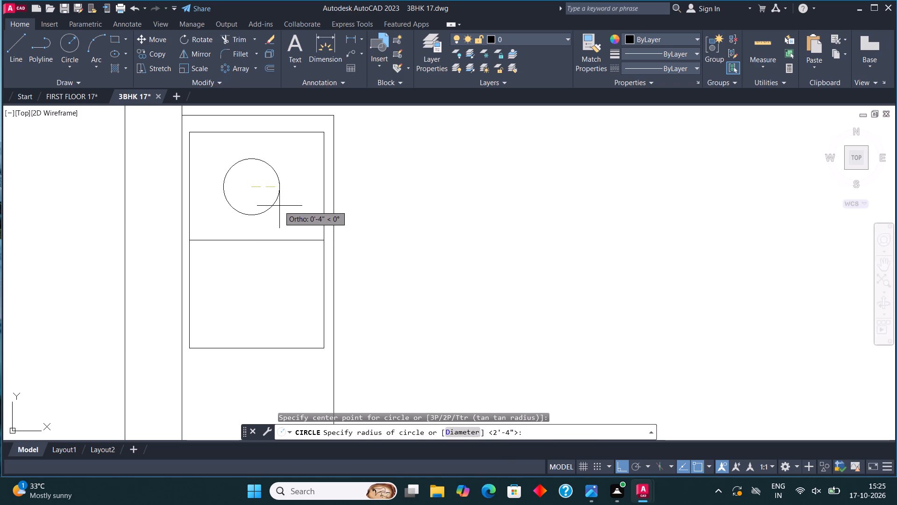
{"action": "left_click", "coordinate": [283, 209]}
Draw four short lines outward from the burner circle's west, east, north and south quadrant points.
{"action": "left_click", "coordinate": [14, 45]}
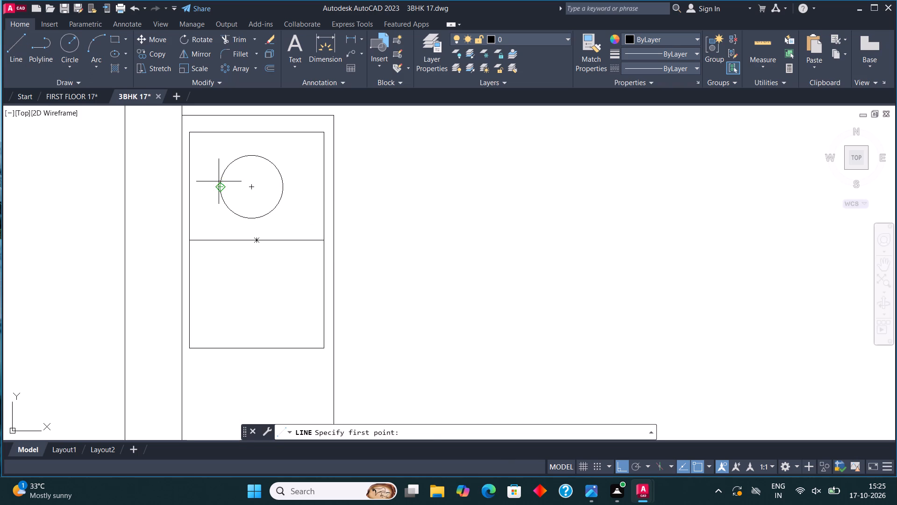
{"action": "left_click", "coordinate": [220, 182]}
{"action": "left_click", "coordinate": [208, 180]}
{"action": "left_click", "coordinate": [13, 39]}
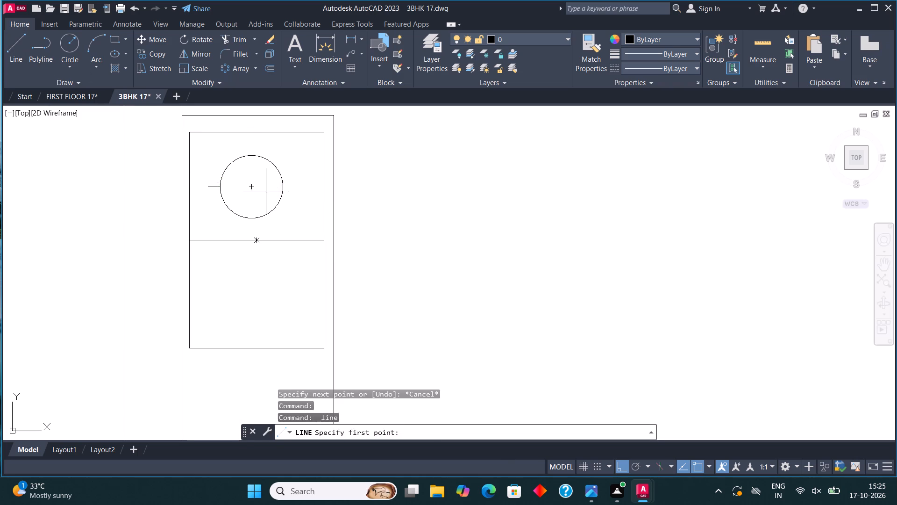
{"action": "left_click", "coordinate": [282, 186]}
{"action": "left_click", "coordinate": [295, 188]}
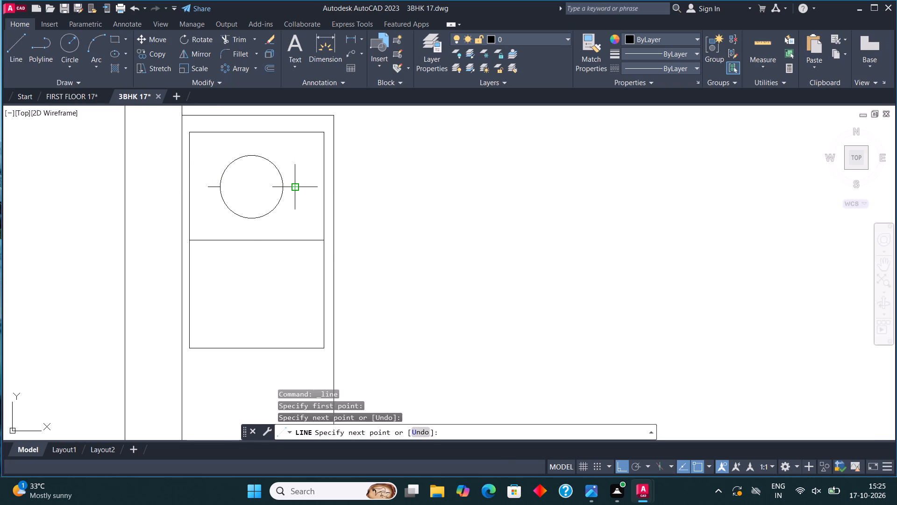
{"action": "left_click", "coordinate": [15, 43]}
{"action": "left_click", "coordinate": [255, 154]}
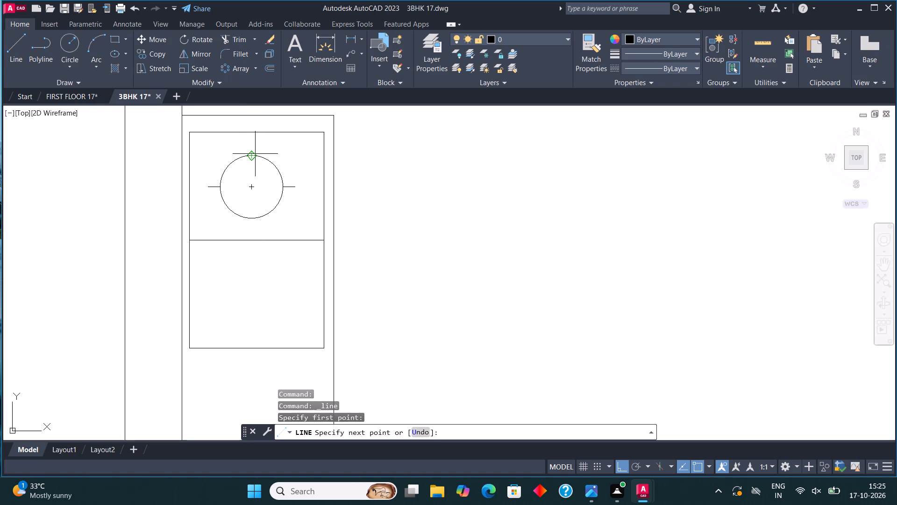
{"action": "left_click", "coordinate": [253, 142]}
{"action": "left_click", "coordinate": [17, 45]}
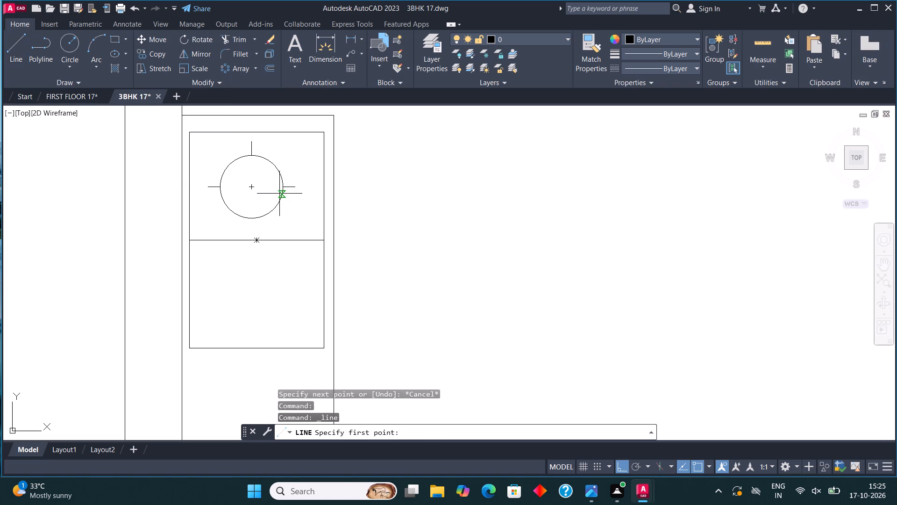
{"action": "left_click", "coordinate": [255, 216]}
{"action": "left_click", "coordinate": [256, 229]}
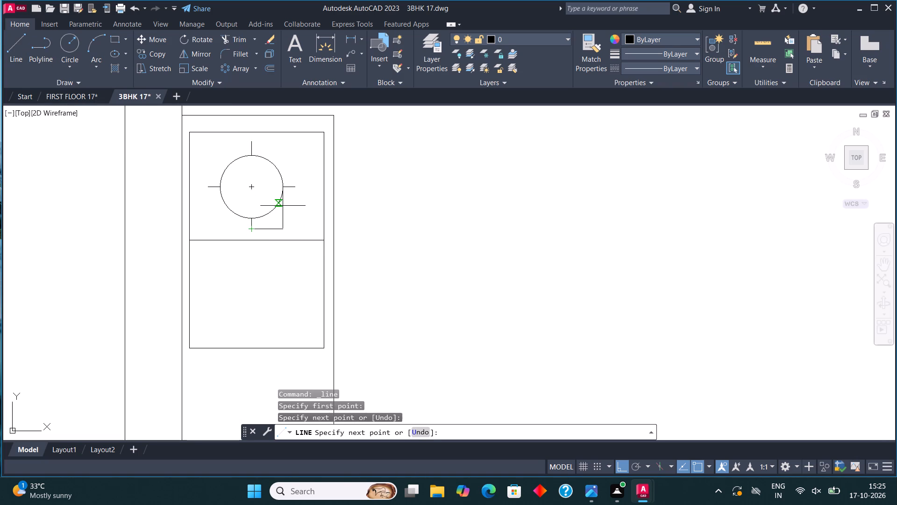
{"action": "key", "text": "Escape"}
Copy the burner circle with its four short lines straight down into the middle of the stove's lower half.
{"action": "left_click", "coordinate": [286, 219]}
{"action": "left_click", "coordinate": [217, 149]}
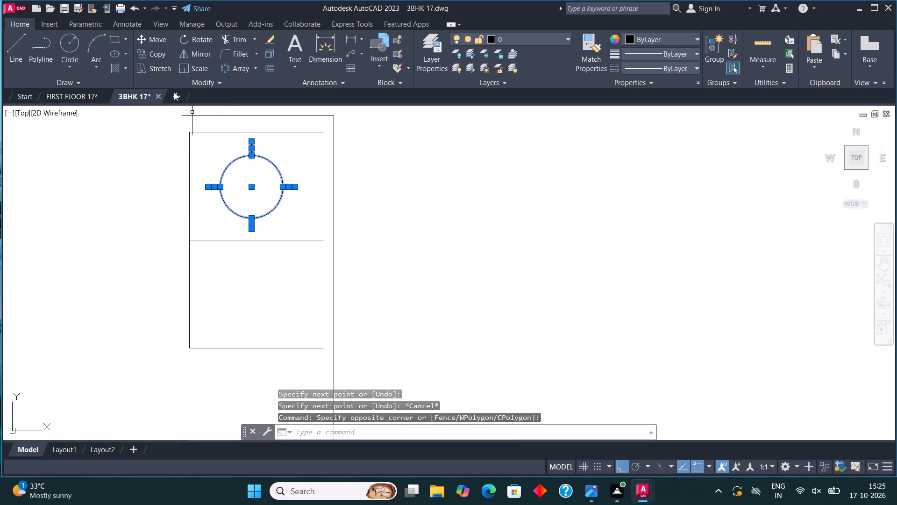
{"action": "left_click", "coordinate": [159, 54]}
{"action": "left_click", "coordinate": [253, 187]}
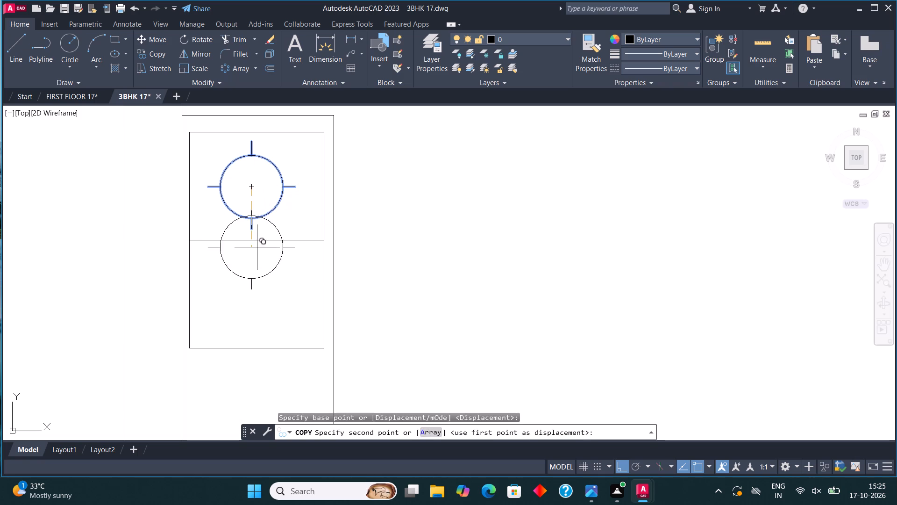
{"action": "left_click", "coordinate": [257, 297]}
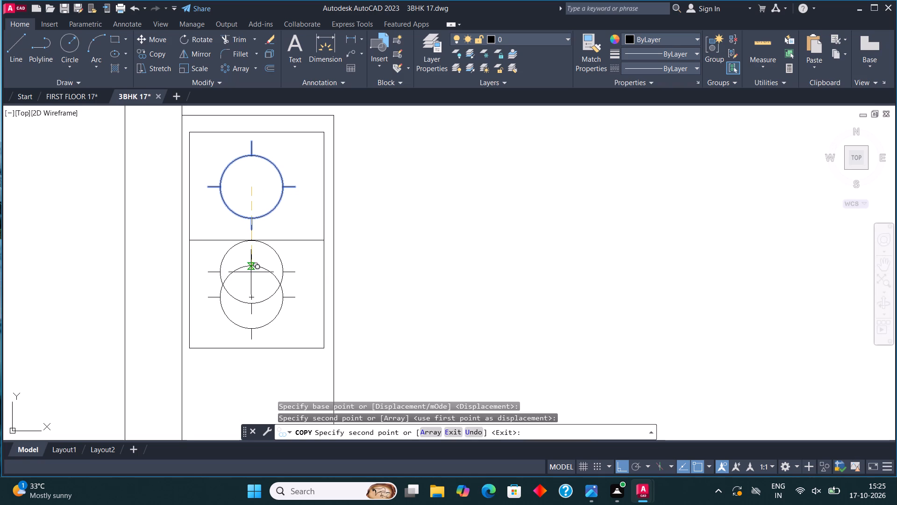
{"action": "key", "text": "Escape"}
Draw a horizontal sink rectangle within the counter's south run, above the window and slightly in from the counter edges.
{"action": "scroll", "coordinate": [267, 244], "scroll_direction": "down", "scroll_amount": 5}
{"action": "scroll", "coordinate": [282, 288], "scroll_direction": "up", "scroll_amount": 3}
{"action": "middle_click_drag", "start_coordinate": [317, 232], "coordinate": [288, 254]}
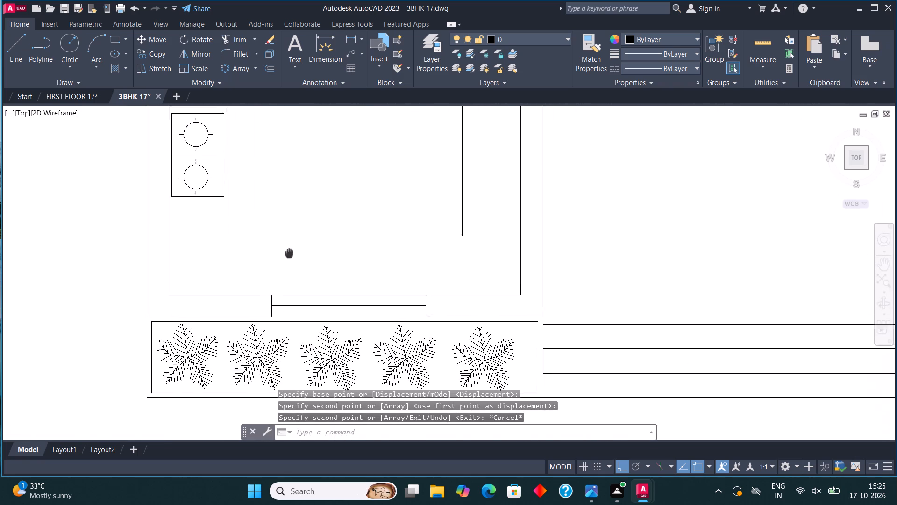
{"action": "middle_click_drag", "start_coordinate": [288, 254], "coordinate": [264, 283]}
{"action": "scroll", "coordinate": [264, 283], "scroll_direction": "up", "scroll_amount": 1}
{"action": "left_click", "coordinate": [112, 38]}
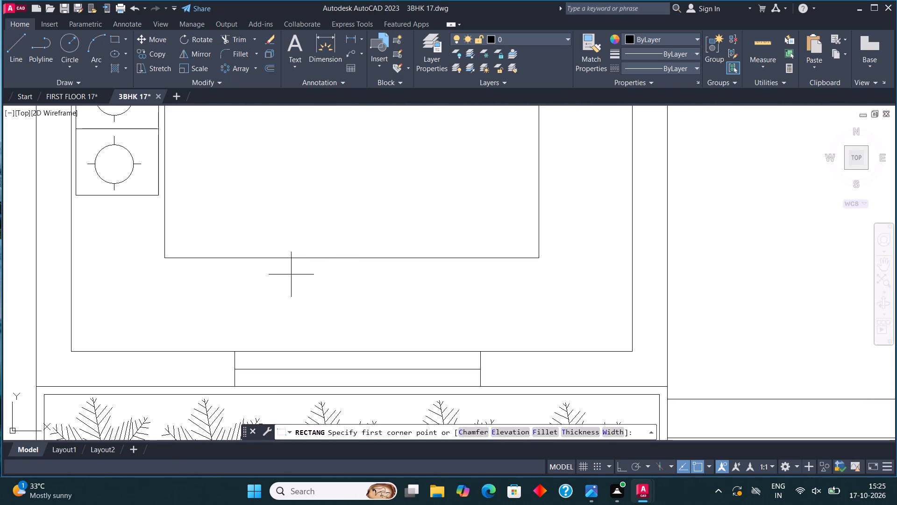
{"action": "left_click", "coordinate": [269, 269]}
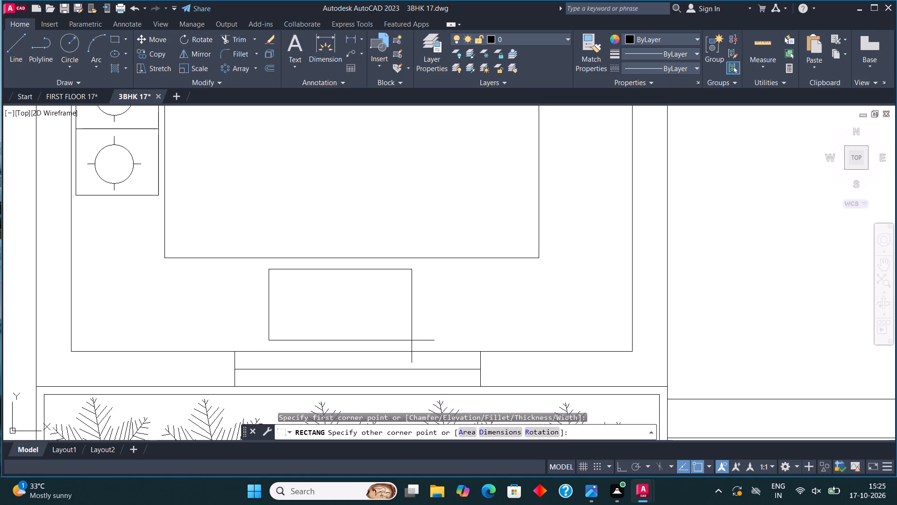
{"action": "left_click", "coordinate": [412, 340]}
Divide the sink rectangle into two halves with a vertical line between the midpoints of its long sides.
{"action": "left_click", "coordinate": [15, 50]}
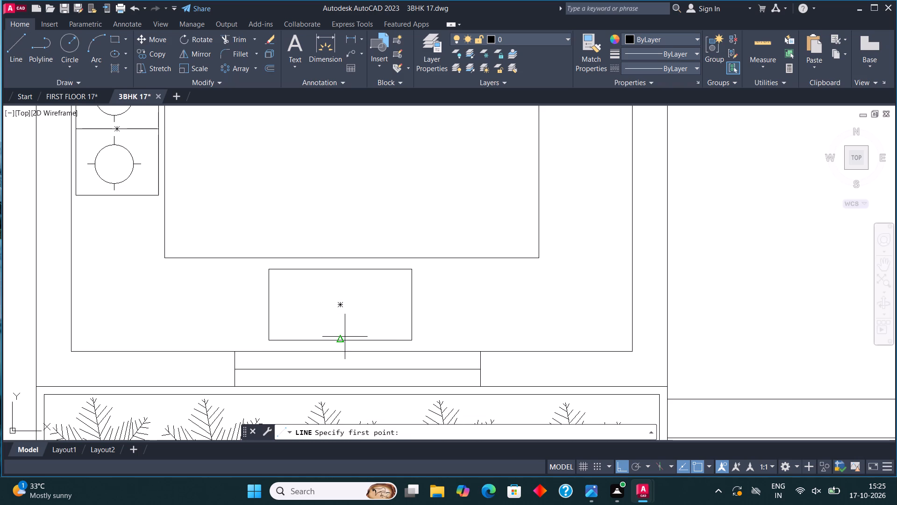
{"action": "left_click", "coordinate": [339, 338]}
{"action": "left_click", "coordinate": [337, 270]}
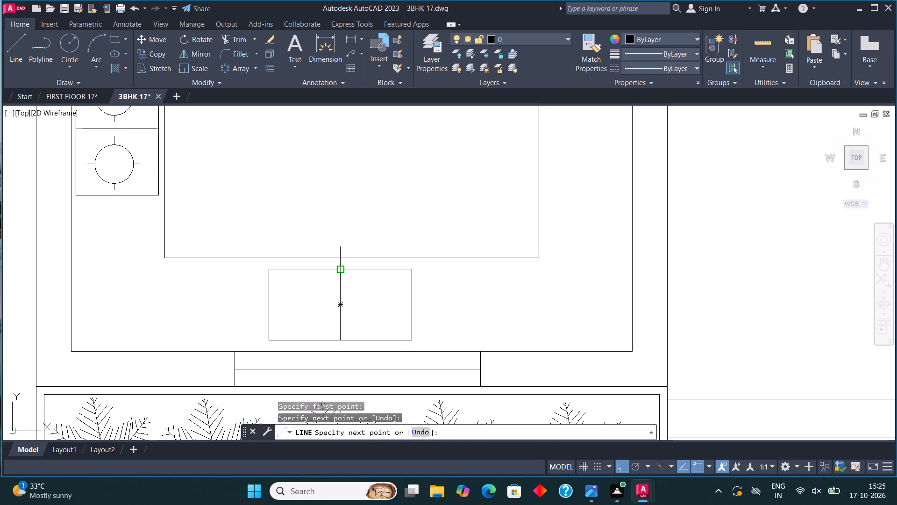
{"action": "key", "text": "Escape"}
Draw a basin rectangle in the sink's west half, inset from its north and south edges, with a small drain circle in its middle.
{"action": "scroll", "coordinate": [263, 367], "scroll_direction": "down", "scroll_amount": 1}
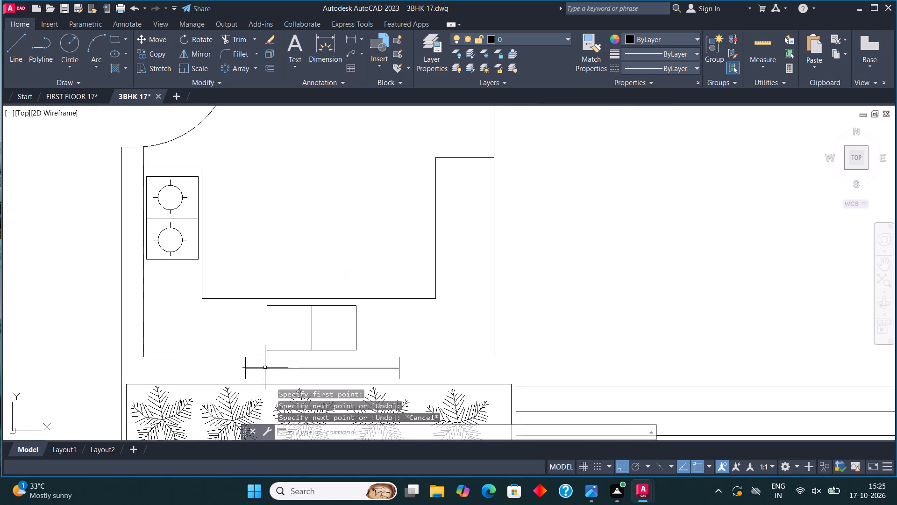
{"action": "scroll", "coordinate": [292, 329], "scroll_direction": "up", "scroll_amount": 1}
{"action": "left_click", "coordinate": [115, 38]}
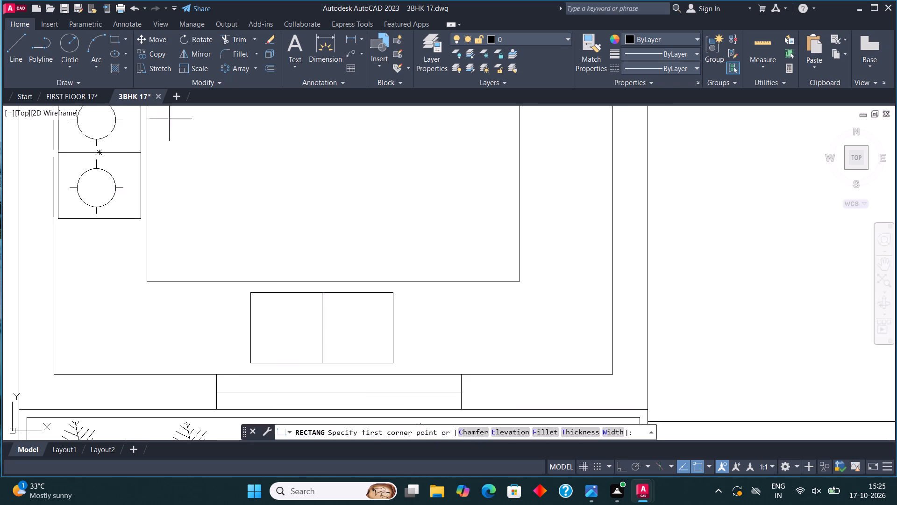
{"action": "left_click", "coordinate": [256, 299]}
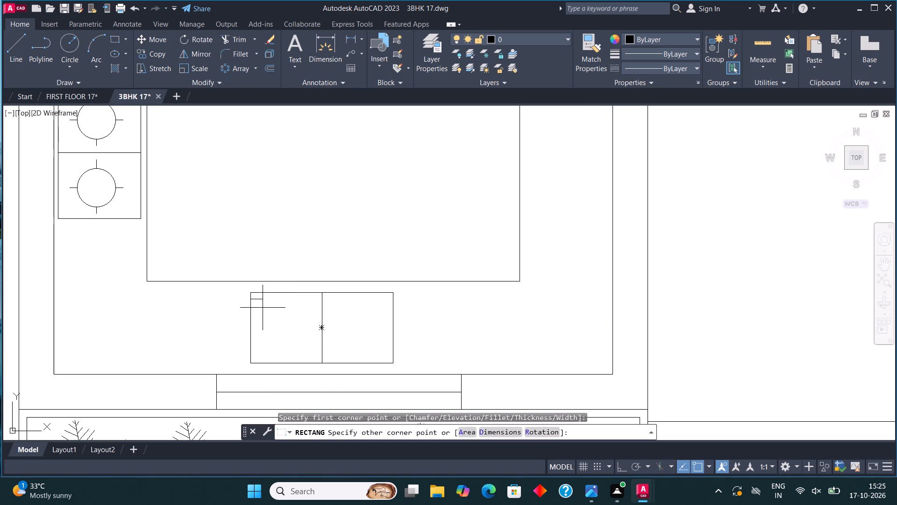
{"action": "left_click", "coordinate": [321, 357]}
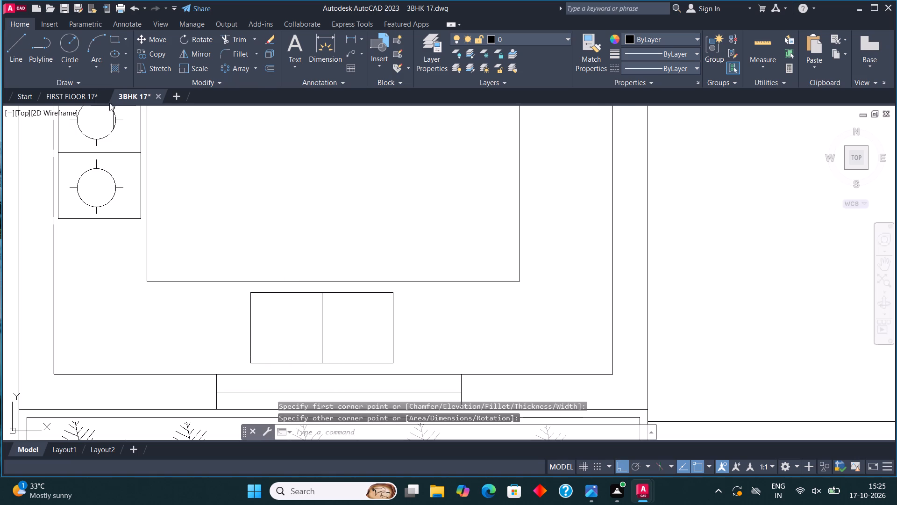
{"action": "left_click", "coordinate": [67, 45]}
{"action": "left_click", "coordinate": [290, 329]}
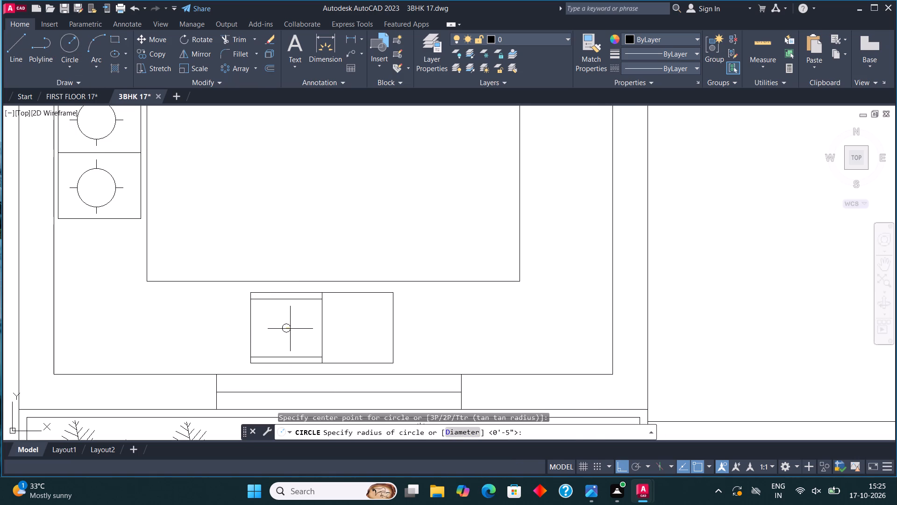
{"action": "left_click", "coordinate": [292, 330]}
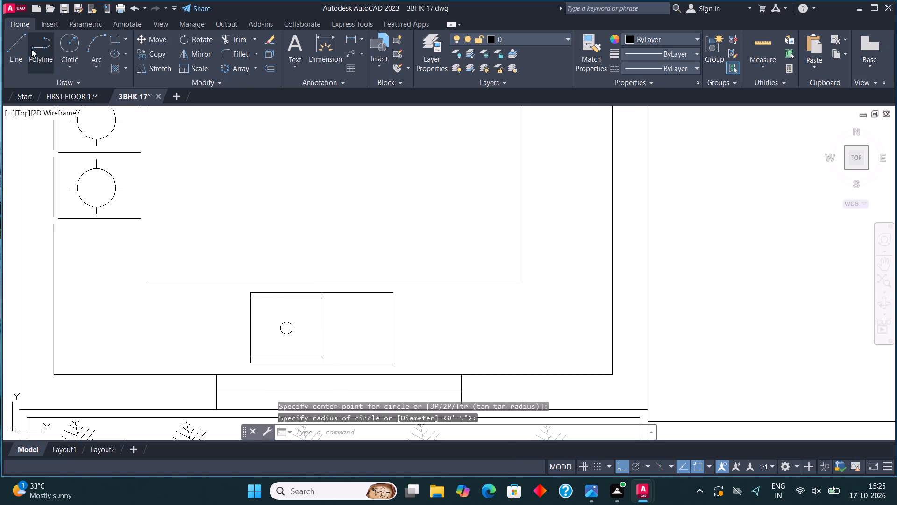
Draw a horizontal line across the full width of the sink's east half, a little below its north edge.
{"action": "left_click", "coordinate": [18, 43]}
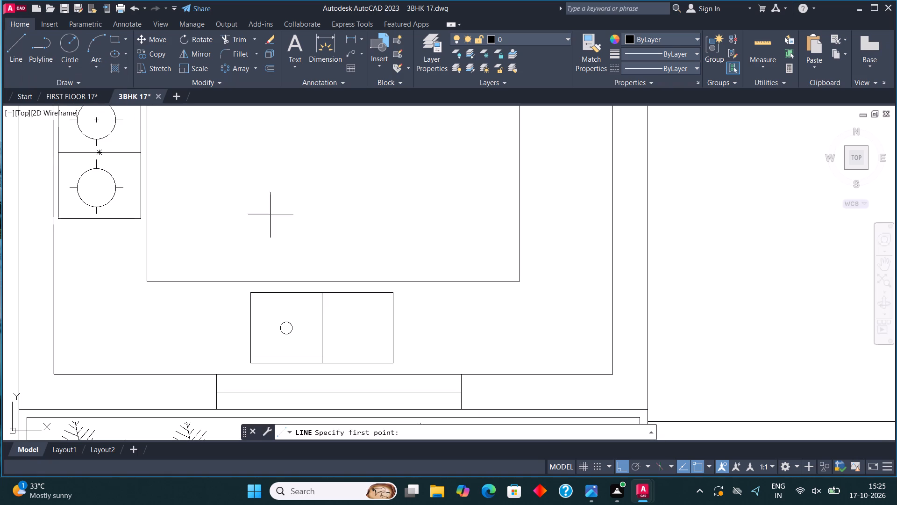
{"action": "left_click", "coordinate": [324, 309]}
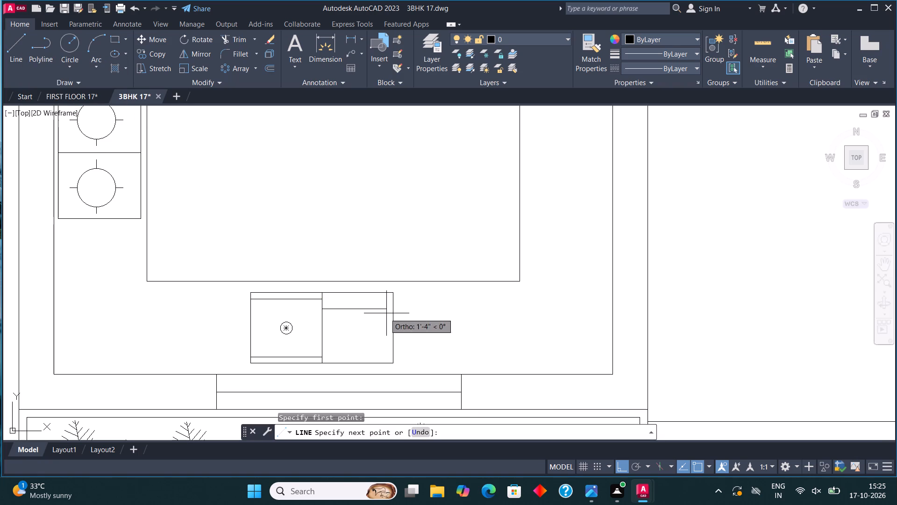
{"action": "left_click", "coordinate": [395, 315]}
{"action": "key", "text": "Escape"}
Copy the drainboard line six times, once above it and five times below, to fill the sink's east half.
{"action": "left_click", "coordinate": [350, 315]}
{"action": "left_click", "coordinate": [344, 302]}
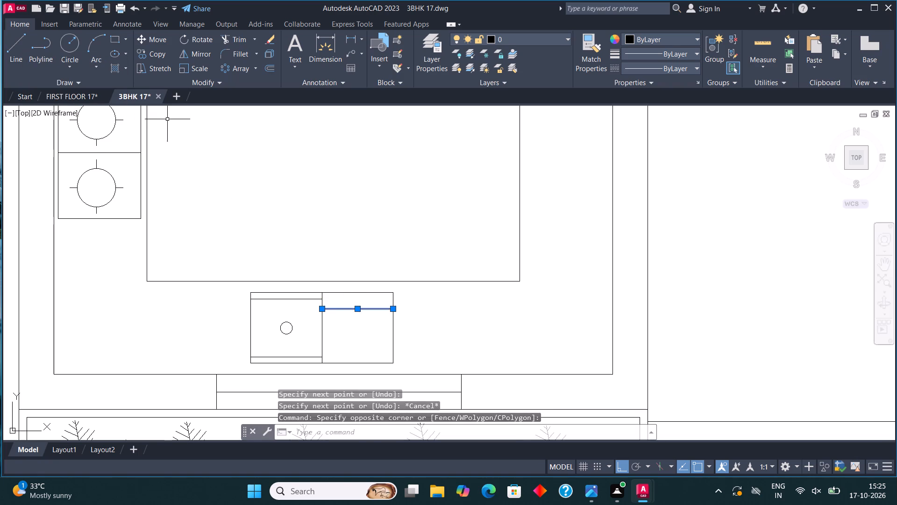
{"action": "left_click", "coordinate": [149, 53]}
{"action": "left_click", "coordinate": [353, 311]}
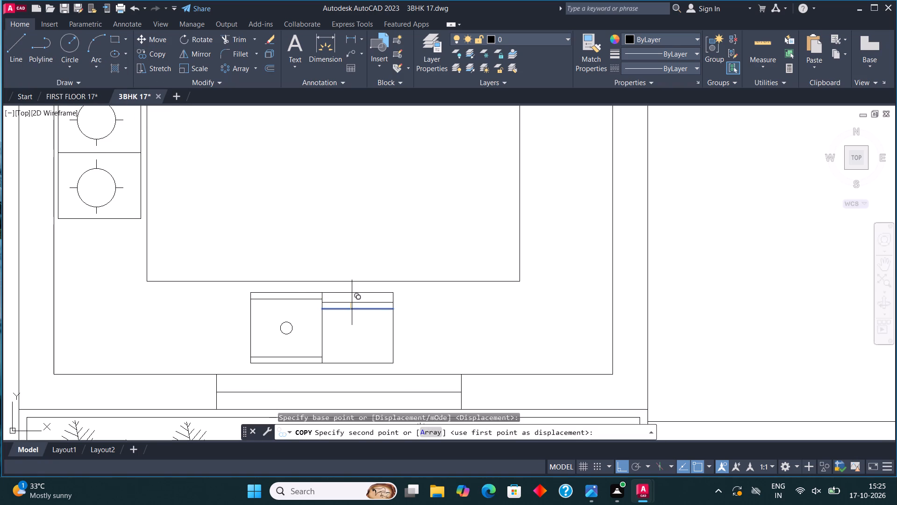
{"action": "left_click", "coordinate": [352, 303]}
{"action": "left_click", "coordinate": [350, 318]}
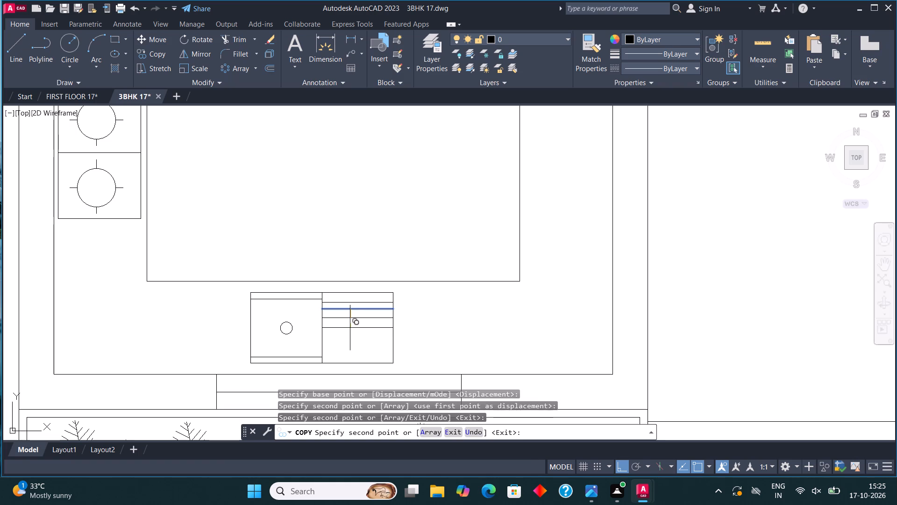
{"action": "left_click", "coordinate": [350, 328]}
{"action": "left_click", "coordinate": [350, 339]}
{"action": "left_click", "coordinate": [351, 349]}
{"action": "left_click", "coordinate": [352, 356]}
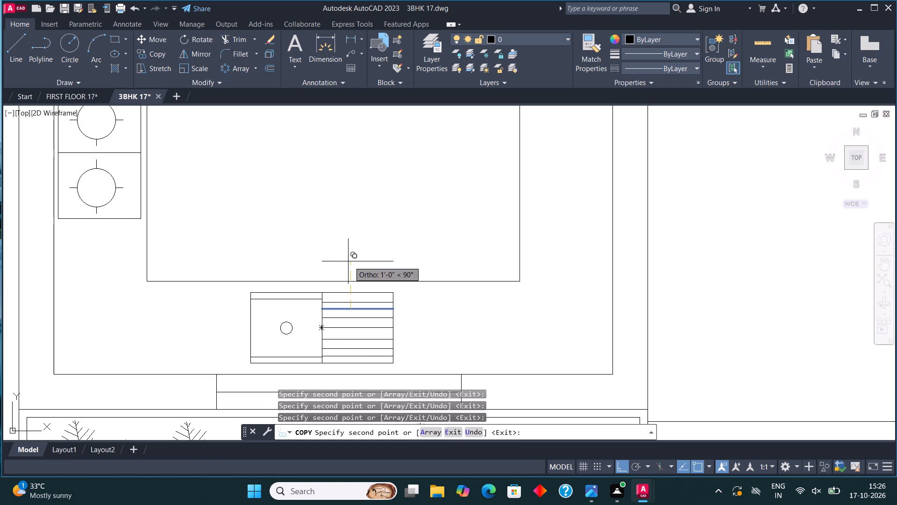
{"action": "key", "text": "Escape"}
Move the round dining table with its six chairs to the hall's west side beside the staircase, with Ortho off.
{"action": "scroll", "coordinate": [347, 271], "scroll_direction": "down", "scroll_amount": 3}
{"action": "middle_click_drag", "start_coordinate": [410, 281], "coordinate": [392, 328]}
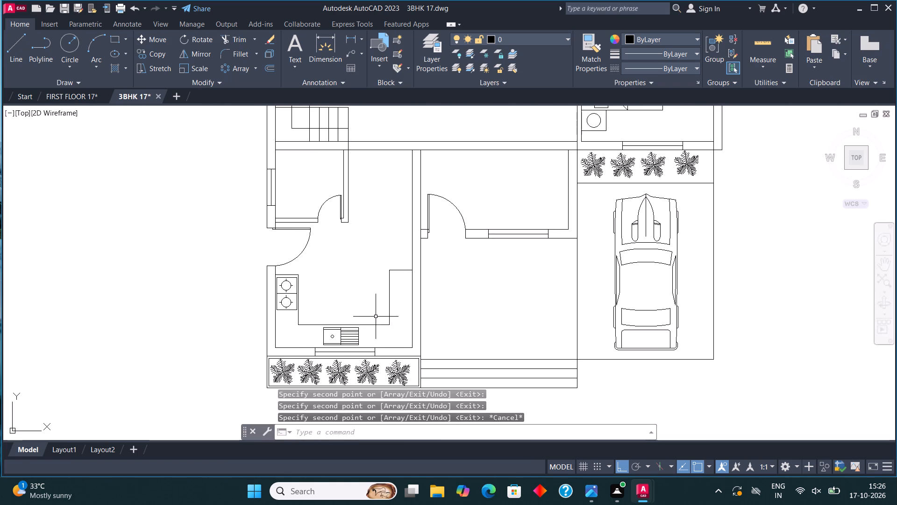
{"action": "scroll", "coordinate": [319, 308], "scroll_direction": "down", "scroll_amount": 2}
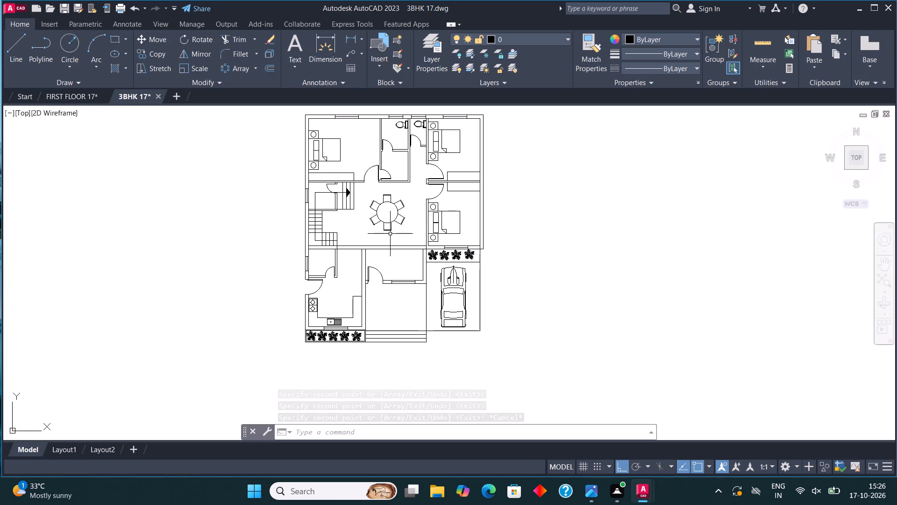
{"action": "middle_click_drag", "start_coordinate": [389, 234], "coordinate": [384, 276]}
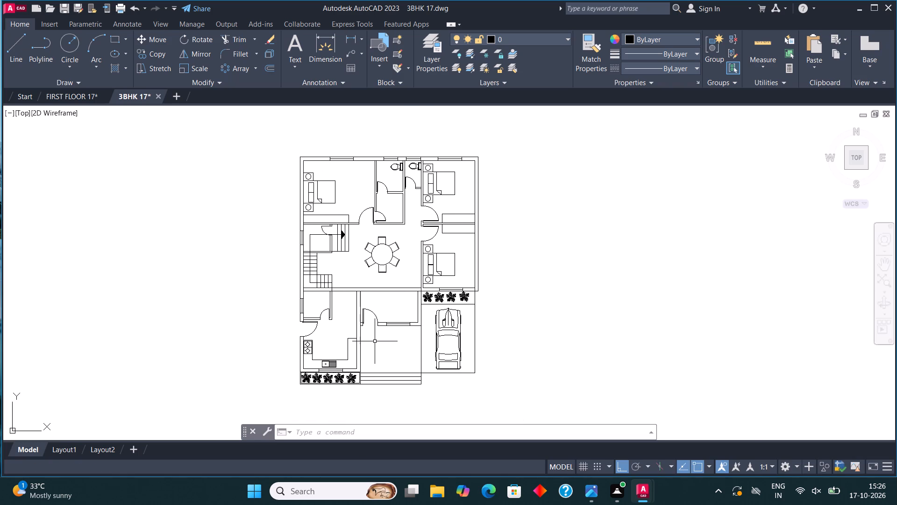
{"action": "scroll", "coordinate": [384, 243], "scroll_direction": "up", "scroll_amount": 3}
{"action": "left_click", "coordinate": [443, 355]}
{"action": "left_click", "coordinate": [323, 231]}
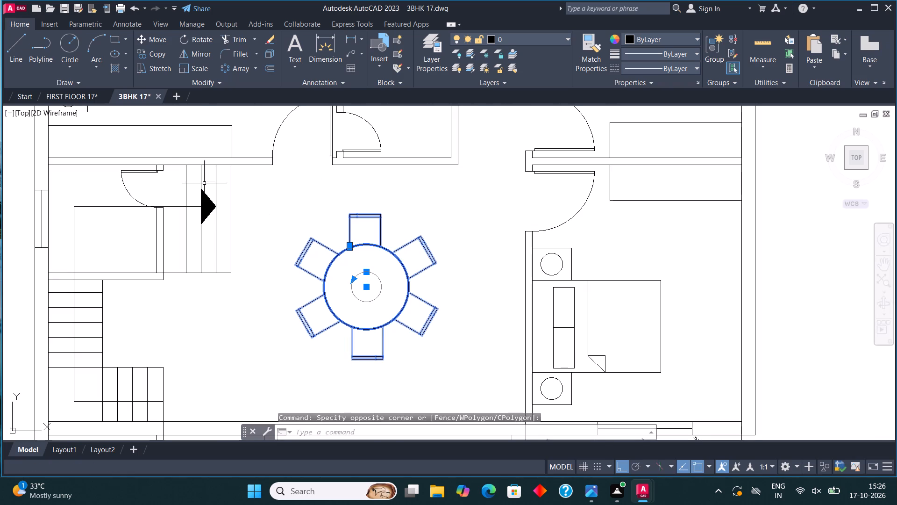
{"action": "left_click", "coordinate": [153, 43]}
{"action": "left_click", "coordinate": [362, 320]}
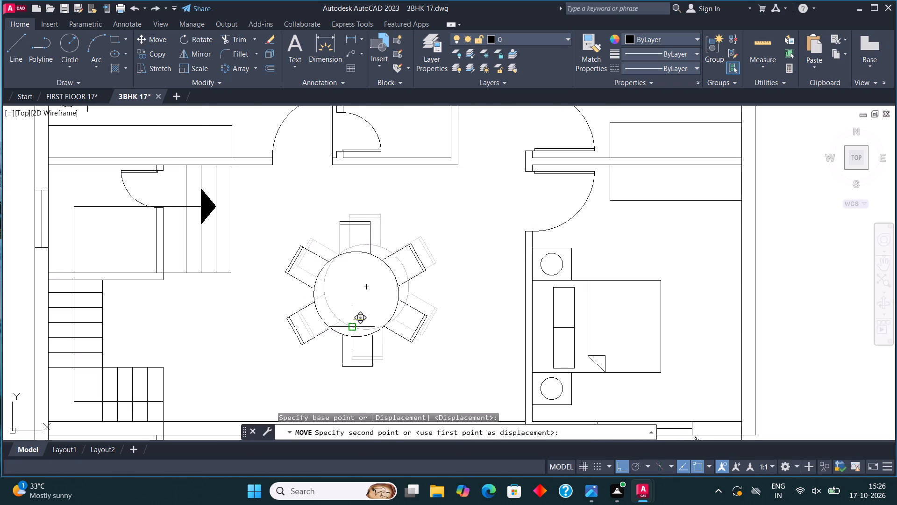
{"action": "key", "text": "F8"}
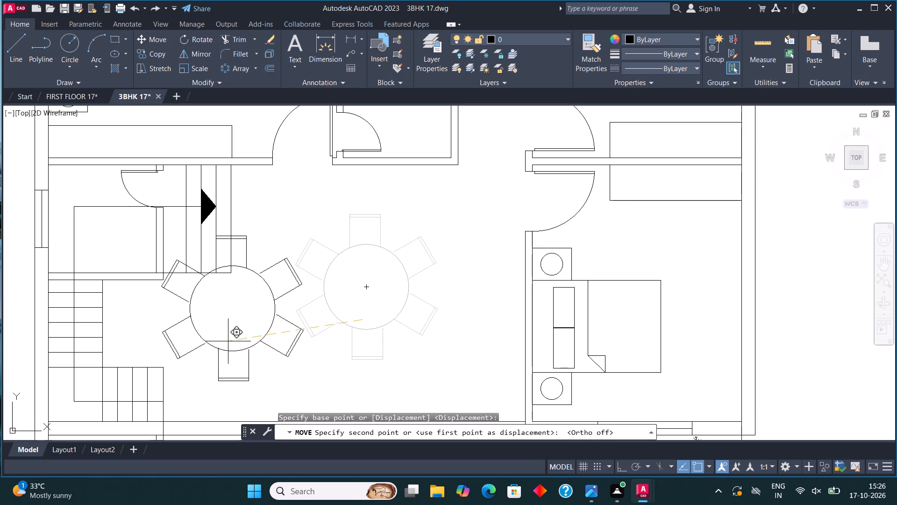
{"action": "left_click", "coordinate": [226, 342]}
Draw an L-shaped sofa outline east of the dining table using a horizontal and a vertical rectangle sharing their northwest corner.
{"action": "scroll", "coordinate": [292, 303], "scroll_direction": "down", "scroll_amount": 1}
{"action": "middle_click_drag", "start_coordinate": [338, 281], "coordinate": [316, 260]}
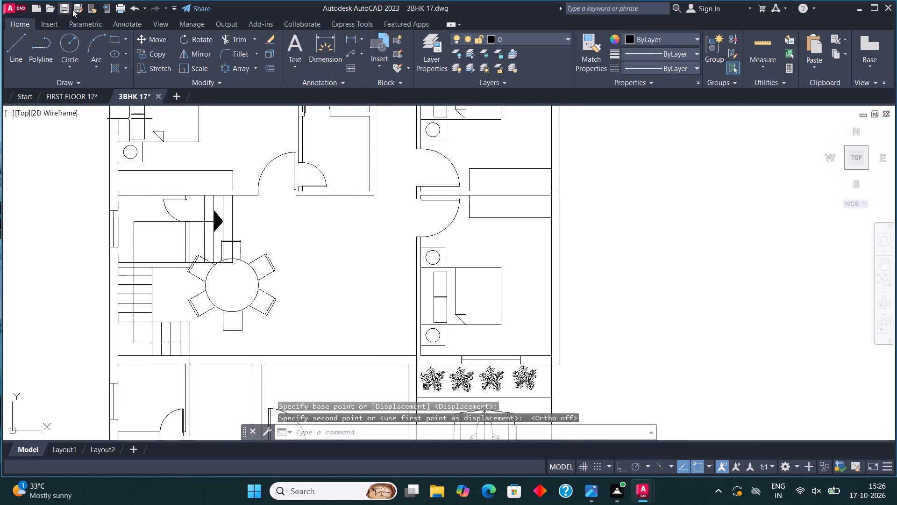
{"action": "left_click", "coordinate": [111, 39]}
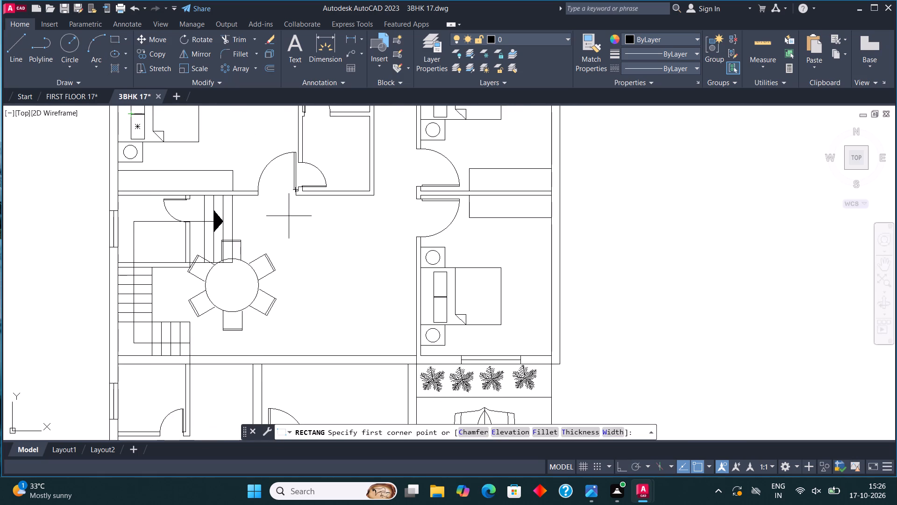
{"action": "scroll", "coordinate": [336, 250], "scroll_direction": "up", "scroll_amount": 1}
{"action": "left_click", "coordinate": [307, 252]}
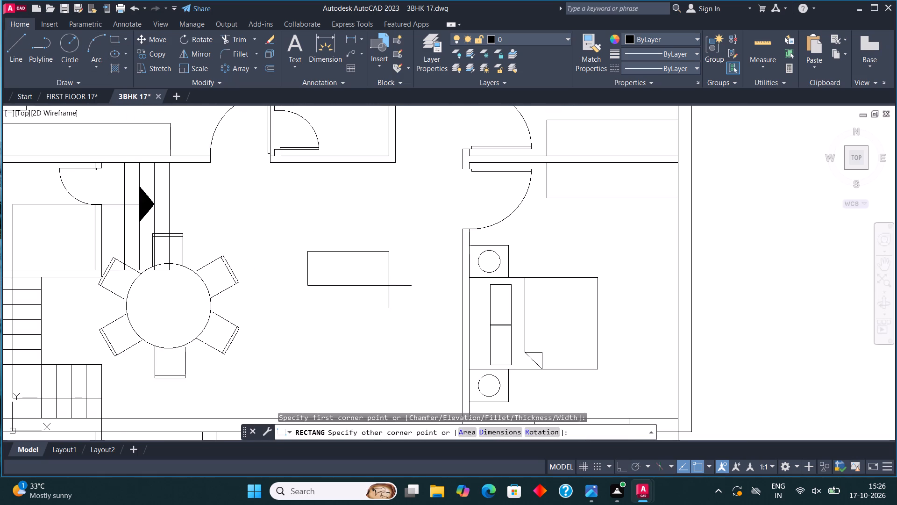
{"action": "left_click", "coordinate": [402, 283]}
{"action": "left_click", "coordinate": [114, 40]}
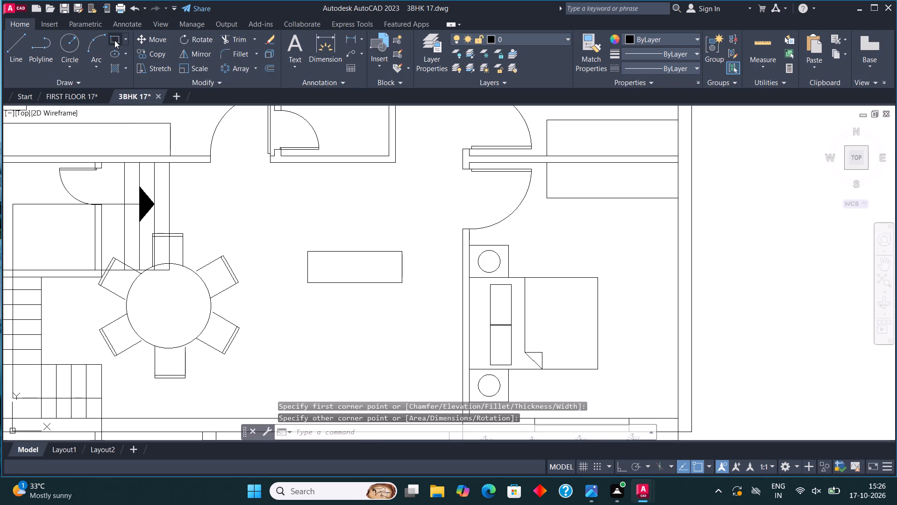
{"action": "left_click", "coordinate": [306, 252]}
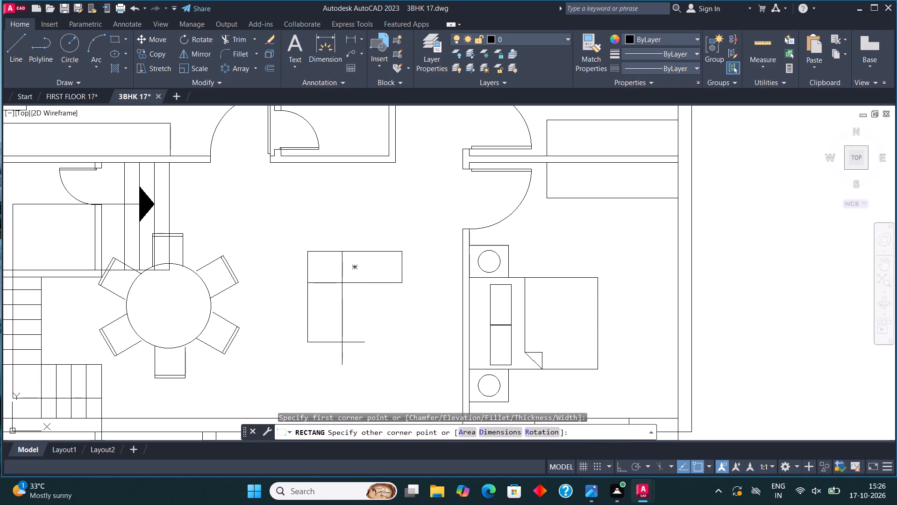
{"action": "left_click", "coordinate": [341, 342]}
Divide the sofa's south arm and east arm into seats with one short line across each arm.
{"action": "left_click", "coordinate": [15, 51]}
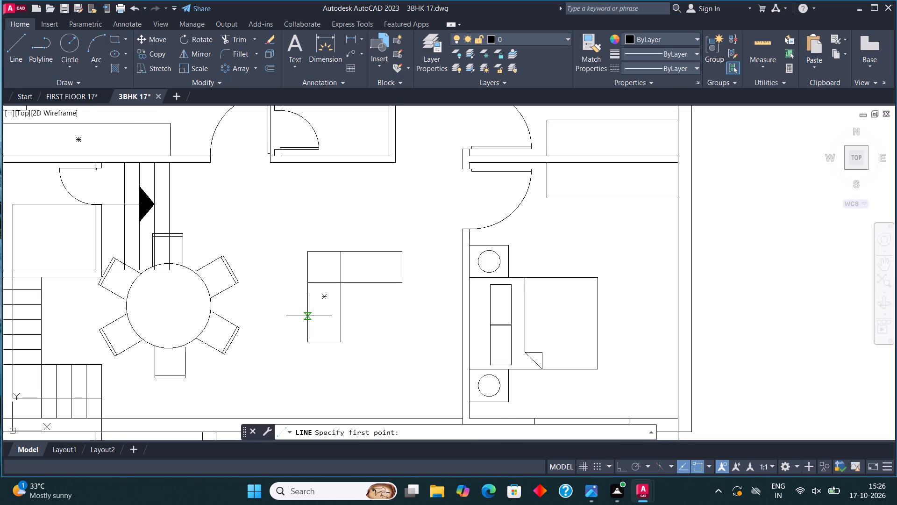
{"action": "left_click", "coordinate": [309, 313]}
{"action": "left_click", "coordinate": [336, 314]}
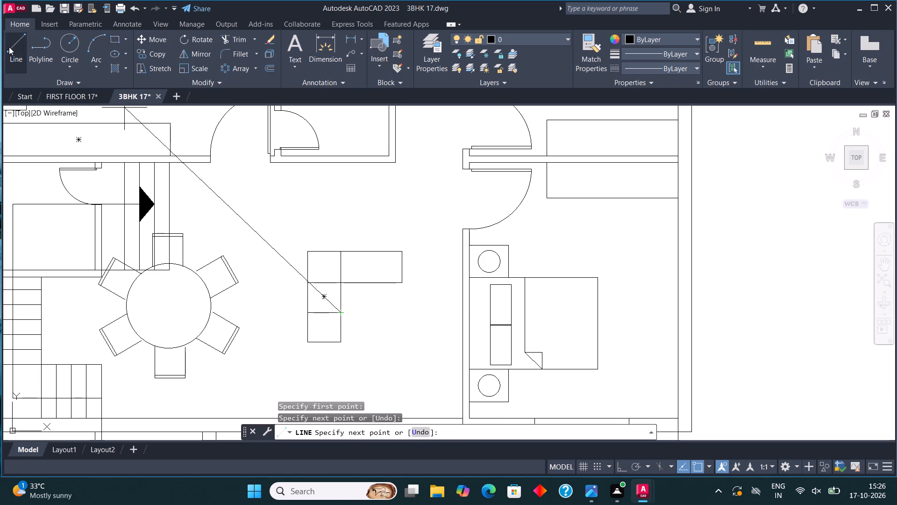
{"action": "left_click", "coordinate": [9, 46]}
{"action": "left_click", "coordinate": [369, 281]}
{"action": "left_click", "coordinate": [369, 254]}
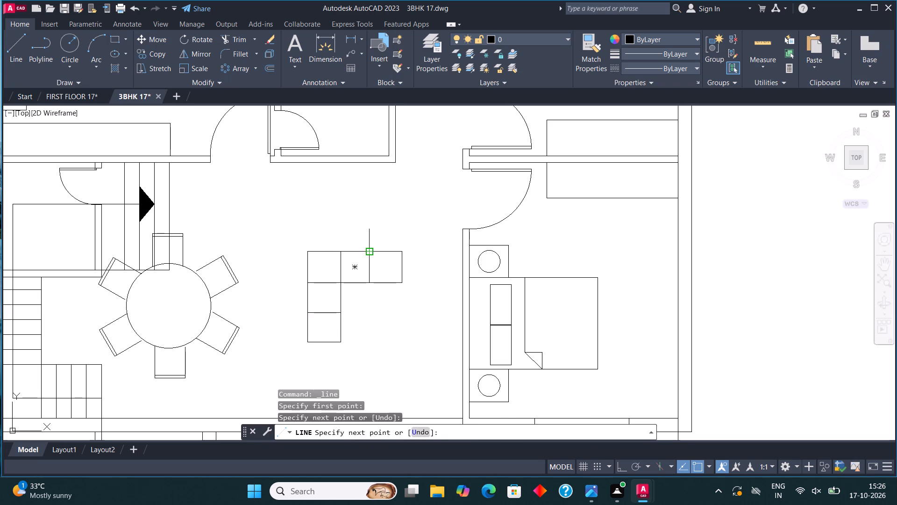
{"action": "key", "text": "Escape"}
{"action": "scroll", "coordinate": [326, 250], "scroll_direction": "down", "scroll_amount": 3}
{"action": "scroll", "coordinate": [343, 281], "scroll_direction": "up", "scroll_amount": 2}
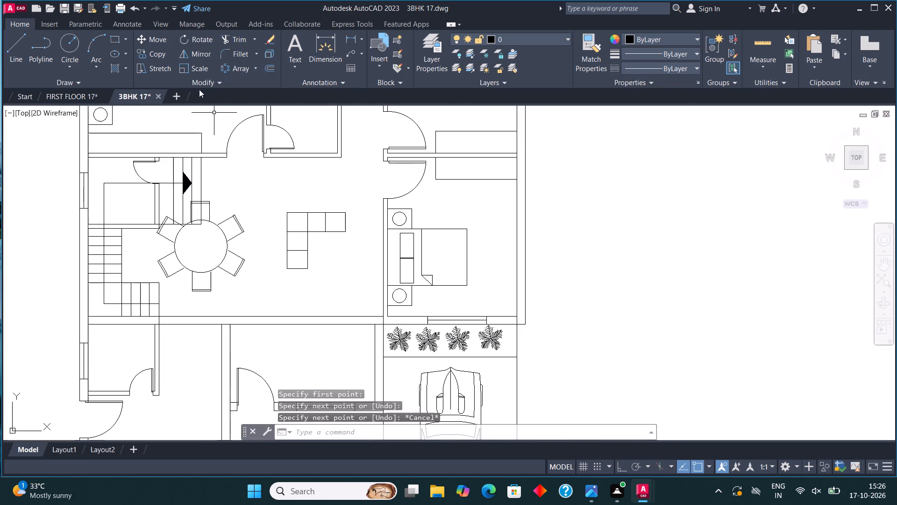
Draw a small upright rectangle as a coffee table in the open inner corner of the L-shaped sofa.
{"action": "left_click", "coordinate": [111, 38]}
{"action": "scroll", "coordinate": [329, 247], "scroll_direction": "up", "scroll_amount": 3}
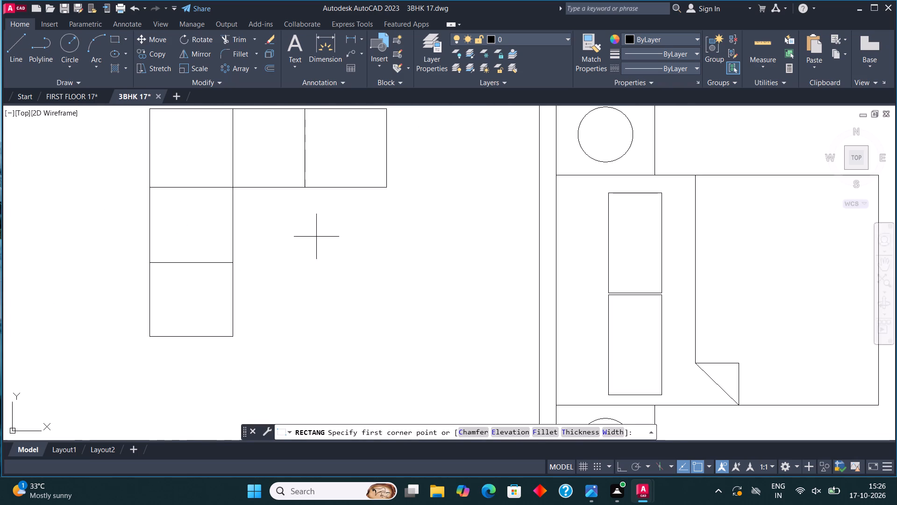
{"action": "left_click", "coordinate": [286, 231]}
{"action": "left_click", "coordinate": [337, 314]}
{"action": "scroll", "coordinate": [373, 222], "scroll_direction": "down", "scroll_amount": 4}
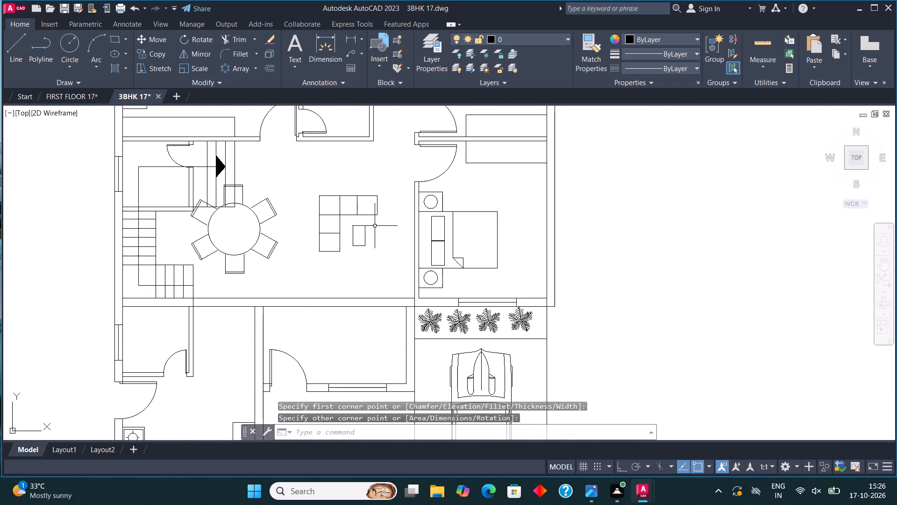
{"action": "middle_click_drag", "start_coordinate": [371, 224], "coordinate": [371, 302]}
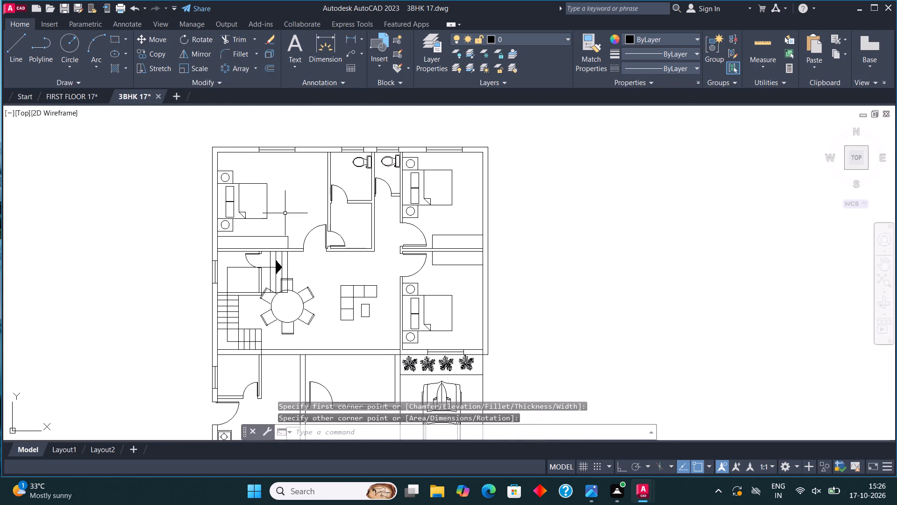
Draw a narrow vertical rectangle against the hall's east wall, facing the sofa, as a TV unit.
{"action": "left_click", "coordinate": [115, 38]}
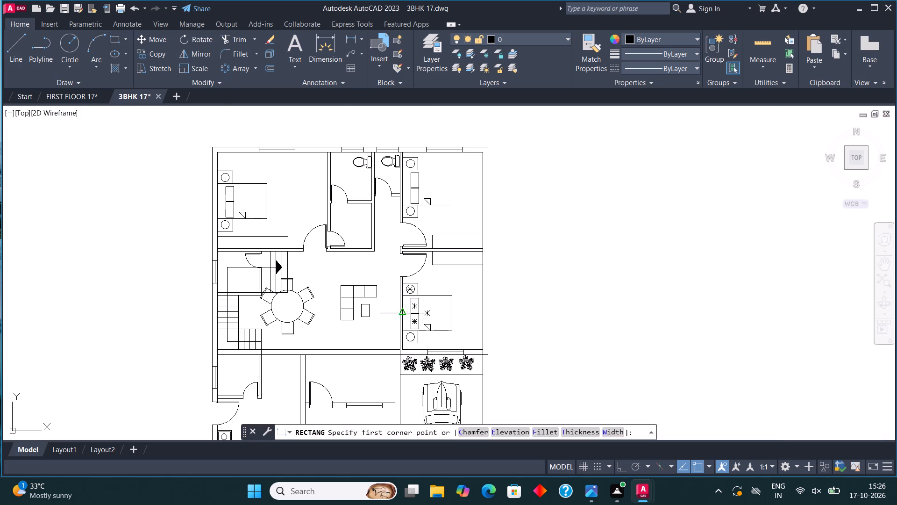
{"action": "scroll", "coordinate": [392, 303], "scroll_direction": "up", "scroll_amount": 3}
{"action": "left_click", "coordinate": [419, 301]}
{"action": "scroll", "coordinate": [416, 343], "scroll_direction": "down", "scroll_amount": 1}
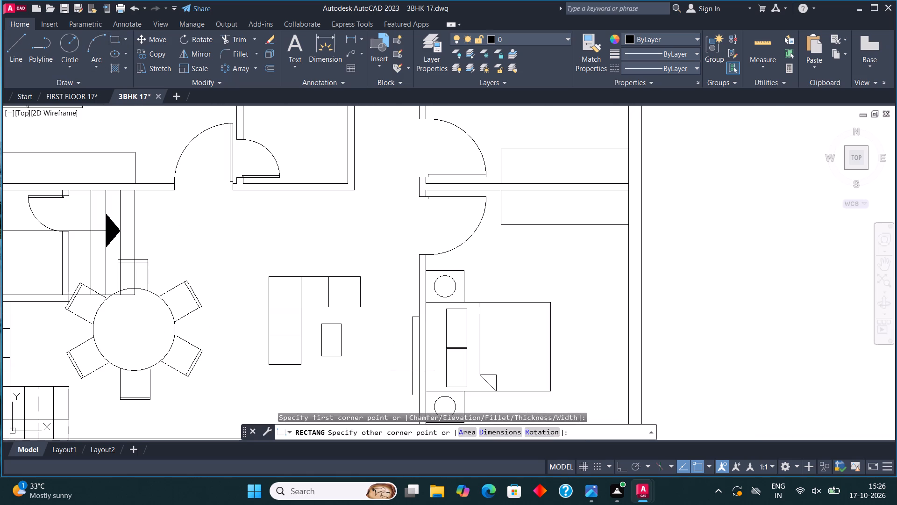
{"action": "left_click", "coordinate": [405, 404]}
{"action": "scroll", "coordinate": [379, 233], "scroll_direction": "down", "scroll_amount": 3}
{"action": "middle_click_drag", "start_coordinate": [366, 221], "coordinate": [382, 252]}
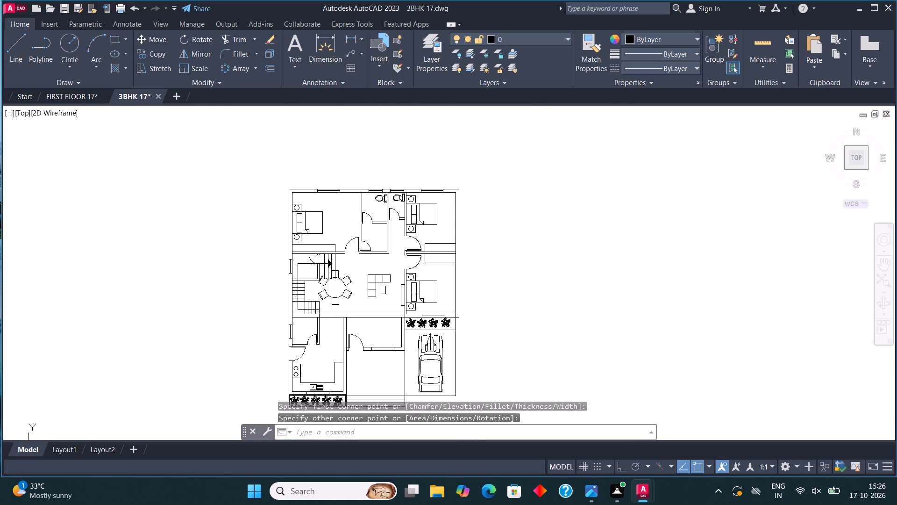
Draw a roughly square chair outline just north of the window in the small room south of the hall.
{"action": "scroll", "coordinate": [396, 331], "scroll_direction": "up", "scroll_amount": 2}
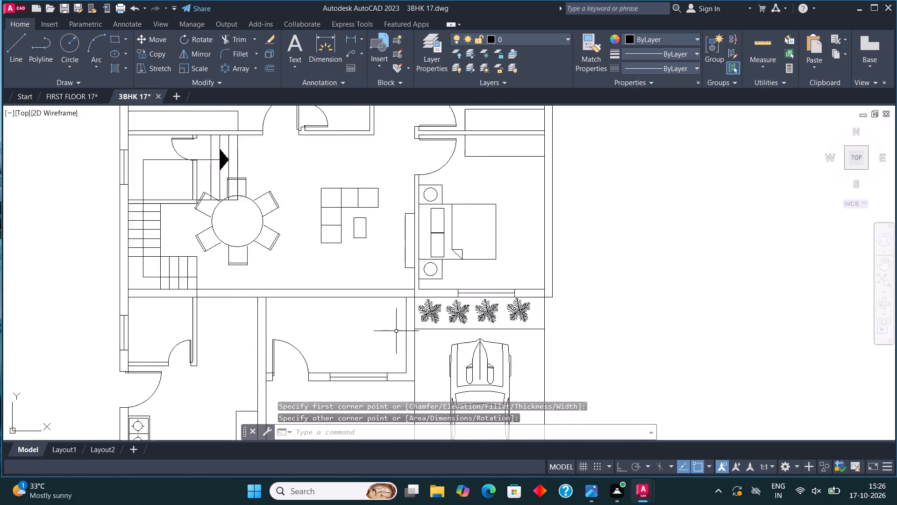
{"action": "scroll", "coordinate": [396, 331], "scroll_direction": "up", "scroll_amount": 1}
{"action": "middle_click_drag", "start_coordinate": [394, 329], "coordinate": [381, 280]}
{"action": "left_click", "coordinate": [117, 37]}
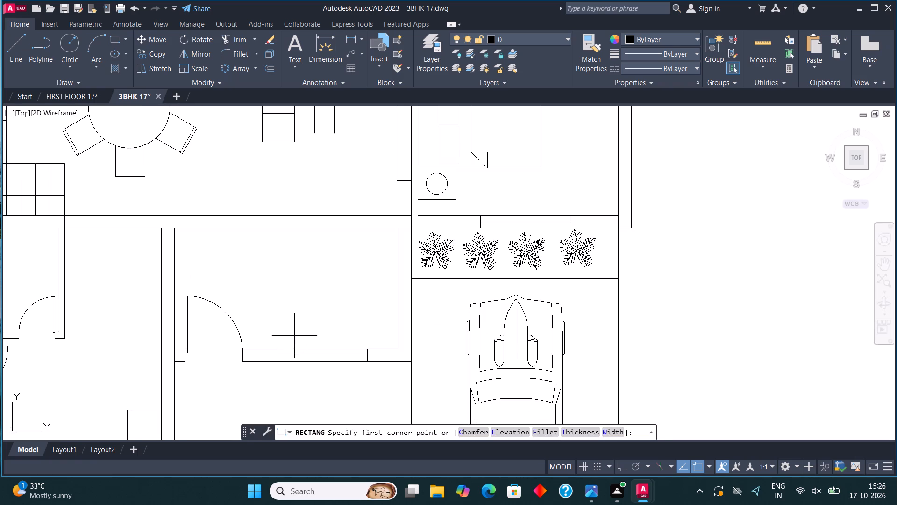
{"action": "left_click", "coordinate": [265, 341]}
{"action": "left_click", "coordinate": [301, 308]}
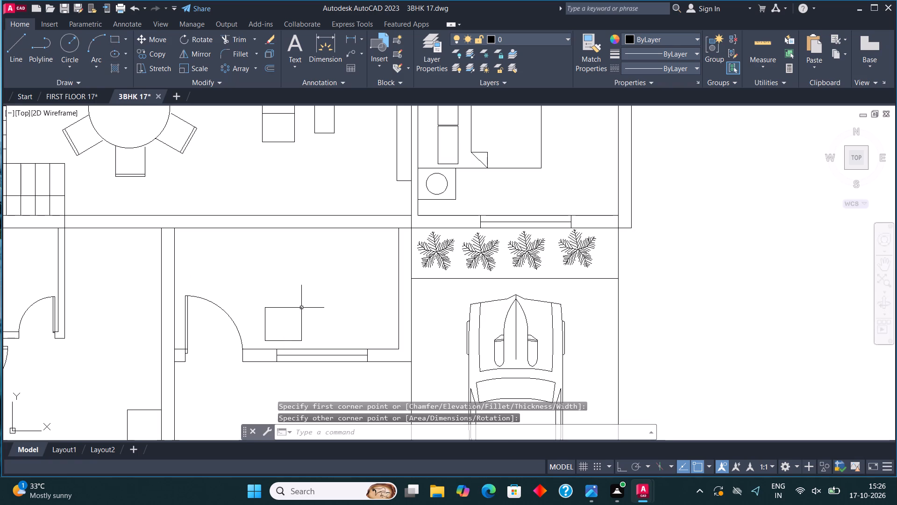
Draw three inner lines across the square chair outline, parallel and close to its west, east and south edges.
{"action": "scroll", "coordinate": [301, 308], "scroll_direction": "up", "scroll_amount": 1}
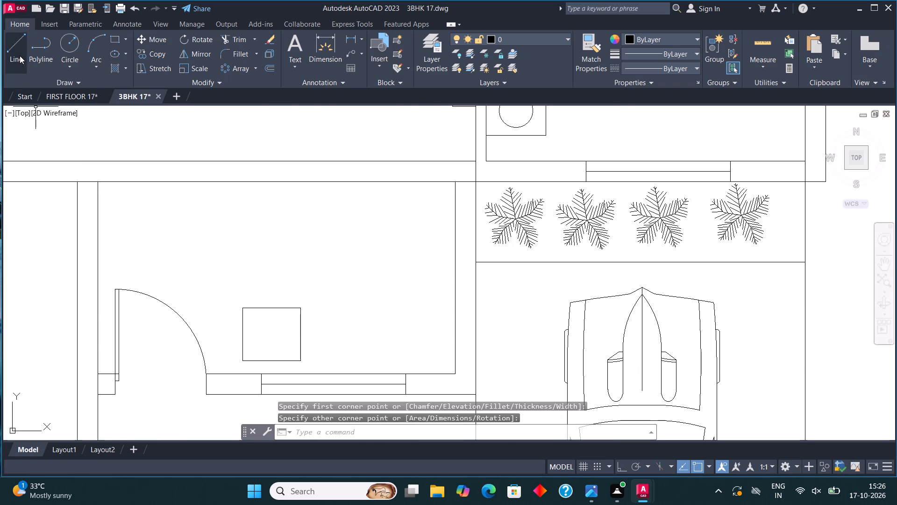
{"action": "left_click", "coordinate": [18, 50]}
{"action": "left_click", "coordinate": [250, 308]}
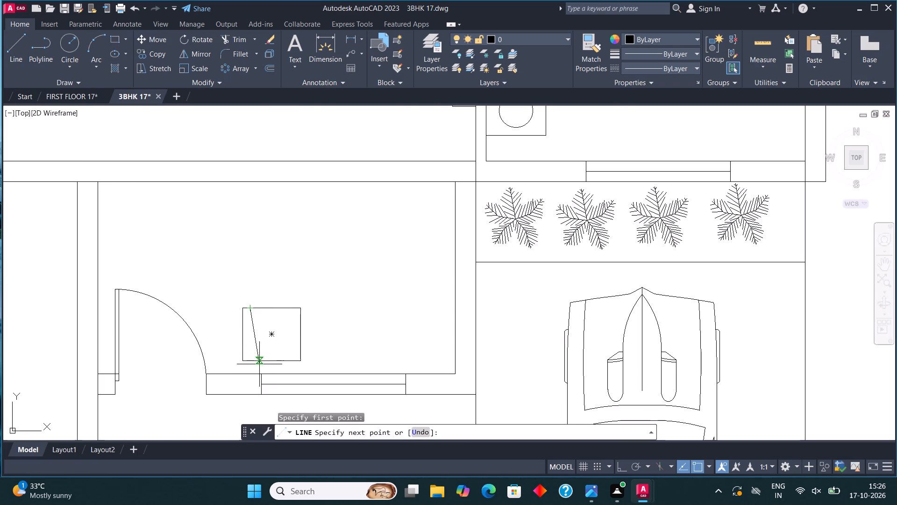
{"action": "left_click", "coordinate": [249, 363]}
{"action": "left_click", "coordinate": [15, 39]}
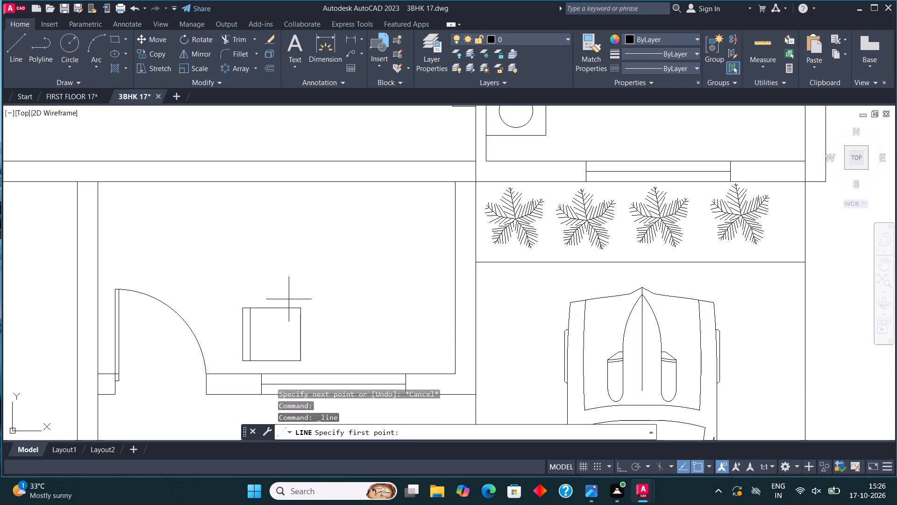
{"action": "left_click", "coordinate": [292, 305]}
{"action": "left_click", "coordinate": [294, 360]}
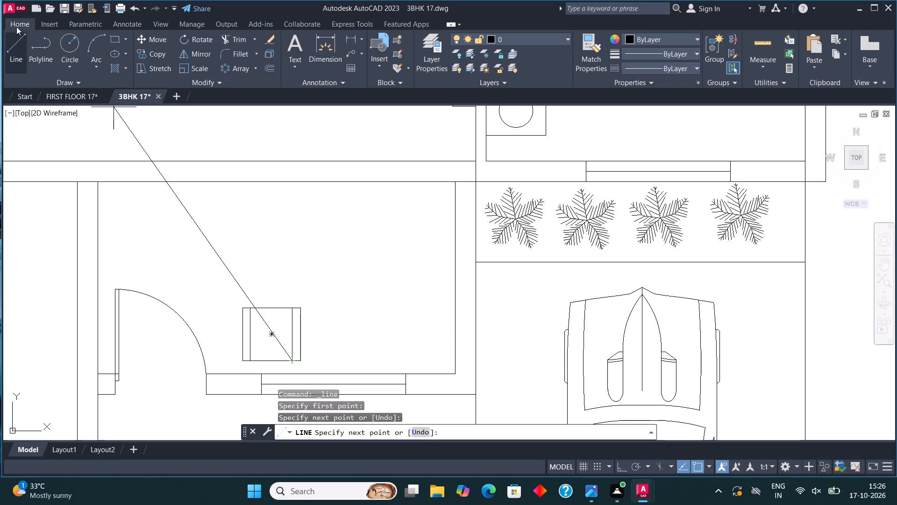
{"action": "left_click", "coordinate": [15, 41]}
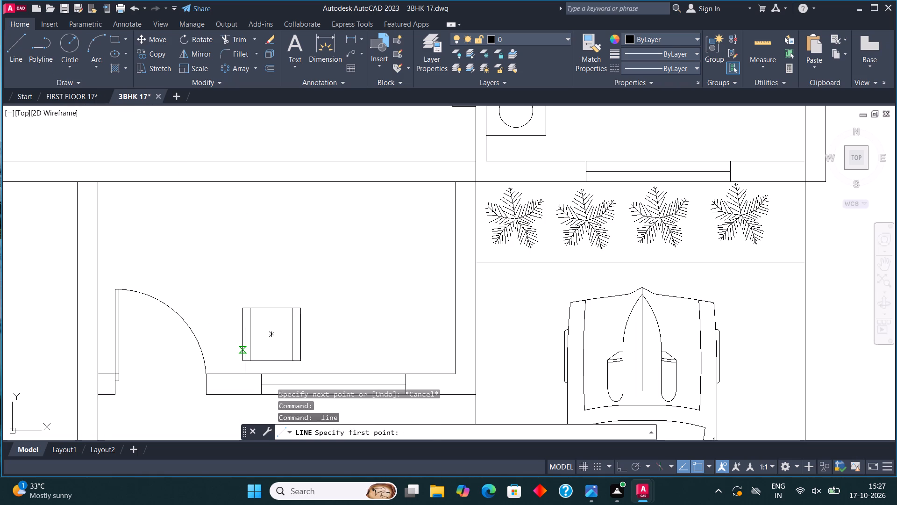
{"action": "left_click", "coordinate": [245, 350]}
{"action": "left_click", "coordinate": [306, 352]}
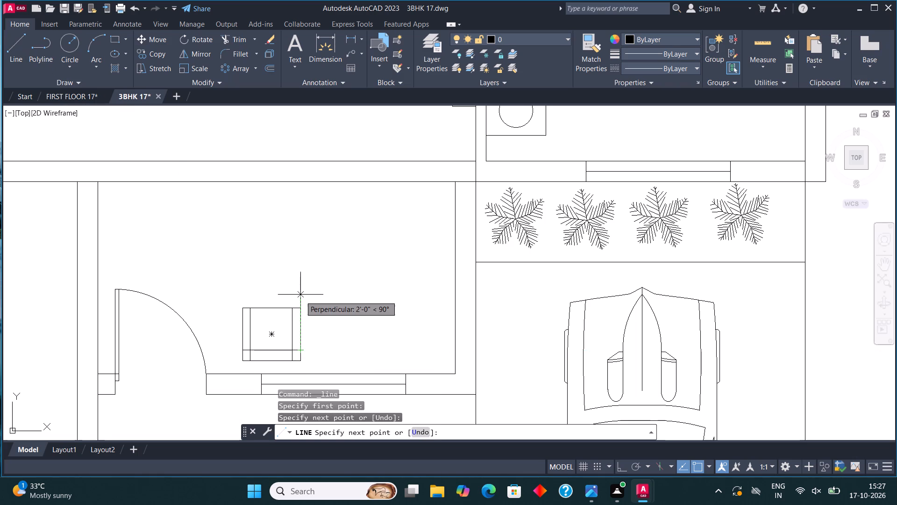
{"action": "key", "text": "Escape"}
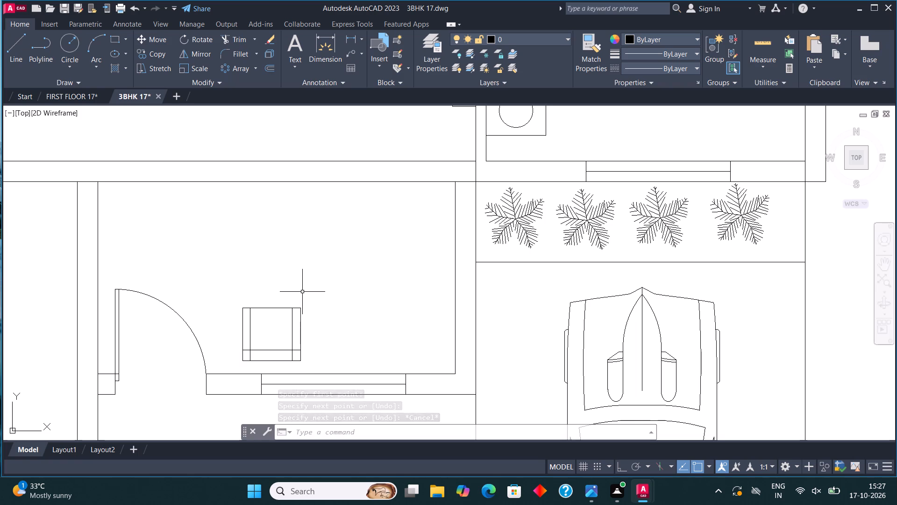
Trim the overlapping line ends at the chair's two south corners to leave a U-shaped seat outline.
{"action": "left_click", "coordinate": [229, 36]}
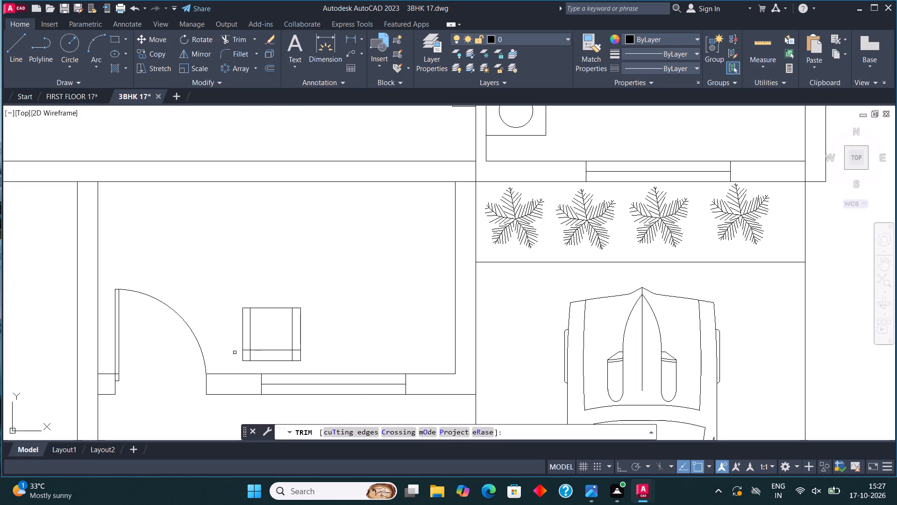
{"action": "left_click", "coordinate": [248, 348]}
{"action": "left_click", "coordinate": [249, 355]}
{"action": "left_click", "coordinate": [250, 355]}
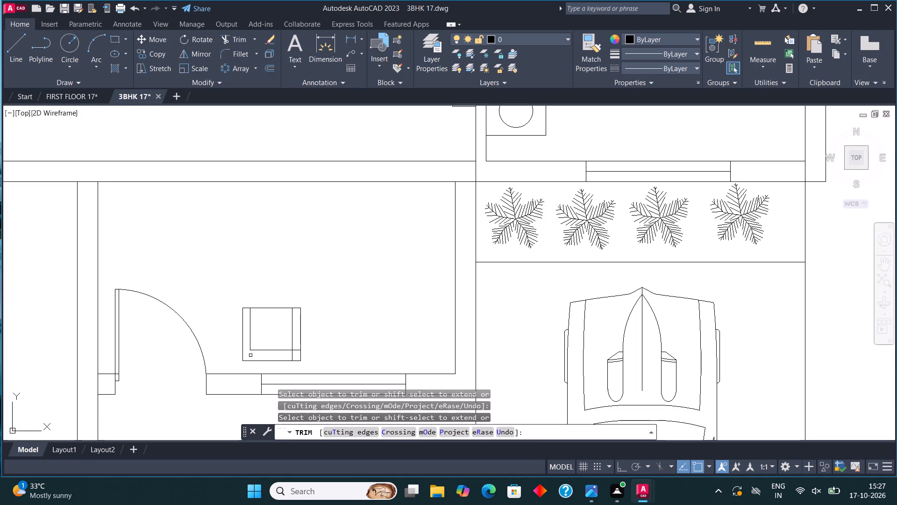
{"action": "left_click", "coordinate": [294, 355]}
{"action": "left_click", "coordinate": [291, 355]}
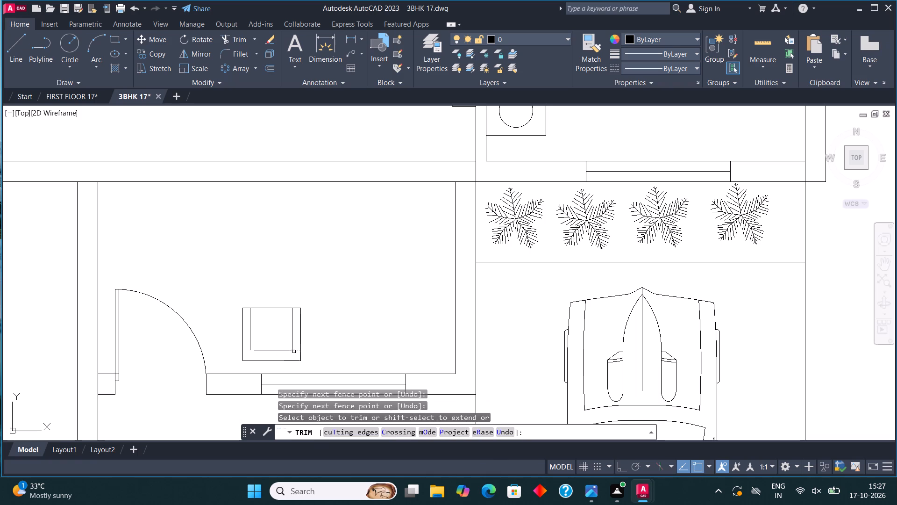
{"action": "left_click", "coordinate": [296, 350]}
{"action": "key", "text": "Escape"}
Copy the whole chair a short distance east so two chairs stand side by side near the window.
{"action": "left_click", "coordinate": [320, 371]}
{"action": "left_click", "coordinate": [226, 295]}
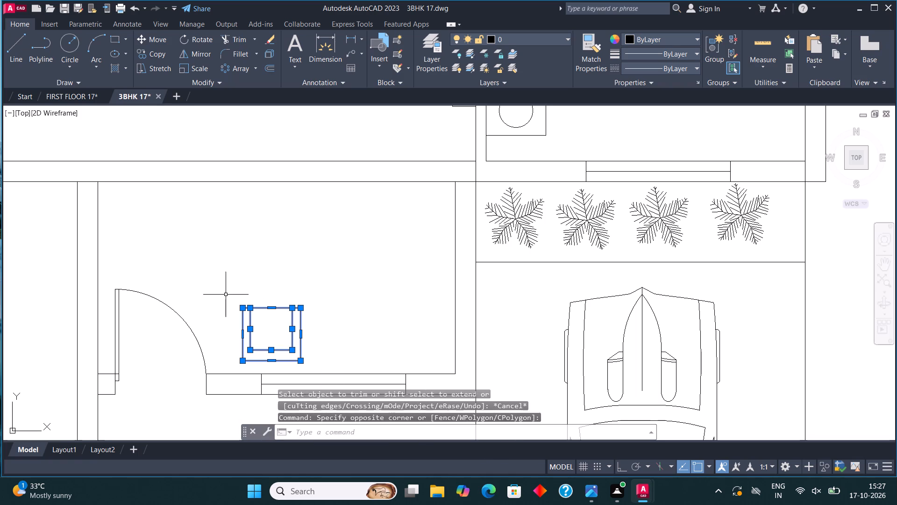
{"action": "left_click", "coordinate": [153, 57]}
{"action": "left_click", "coordinate": [272, 320]}
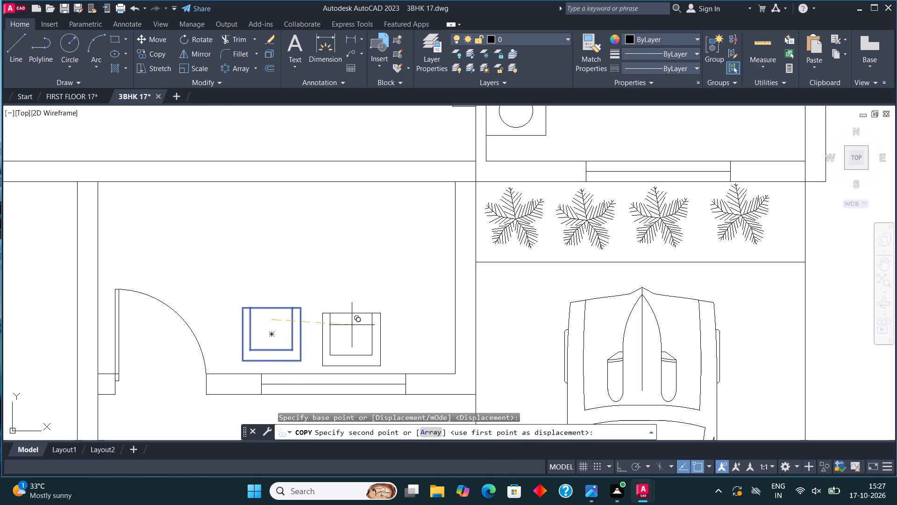
{"action": "left_click", "coordinate": [364, 321]}
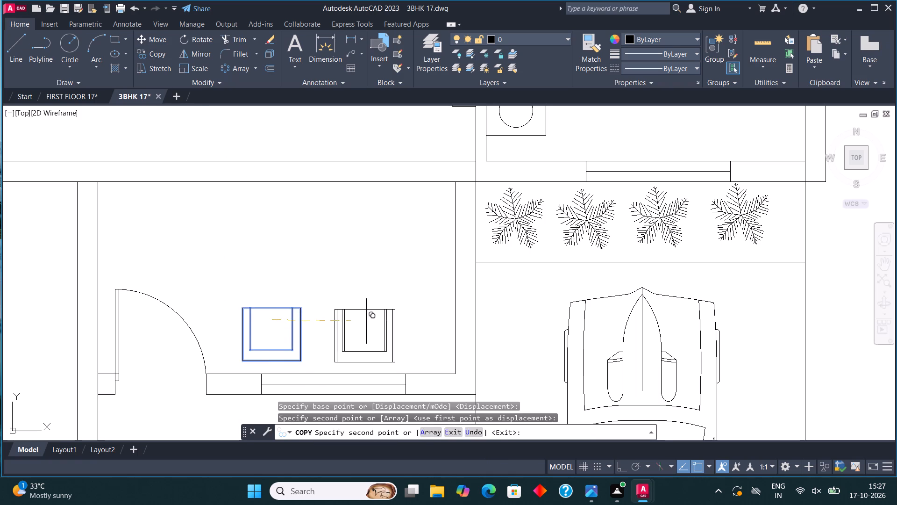
{"action": "key", "text": "Escape"}
Copy the hall's round dining table with its six chairs into the open porch south of the two-chair room.
{"action": "scroll", "coordinate": [361, 299], "scroll_direction": "down", "scroll_amount": 4}
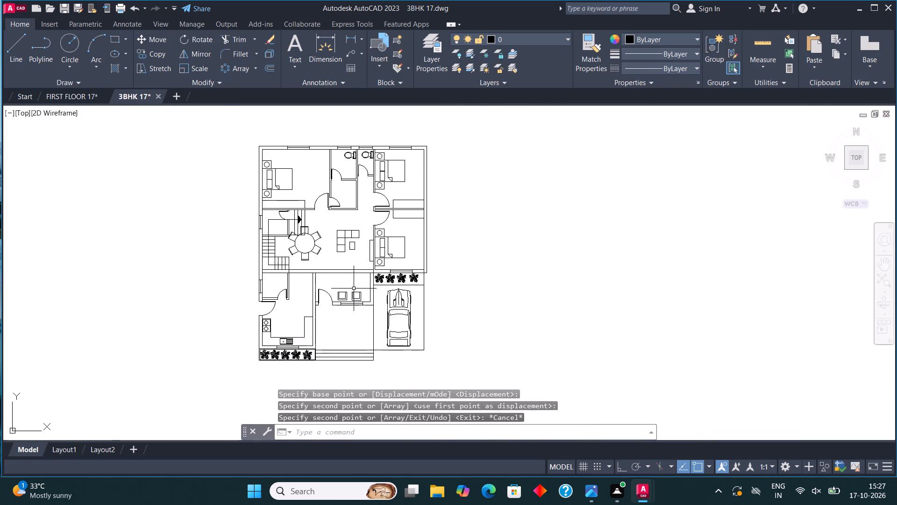
{"action": "scroll", "coordinate": [309, 248], "scroll_direction": "up", "scroll_amount": 3}
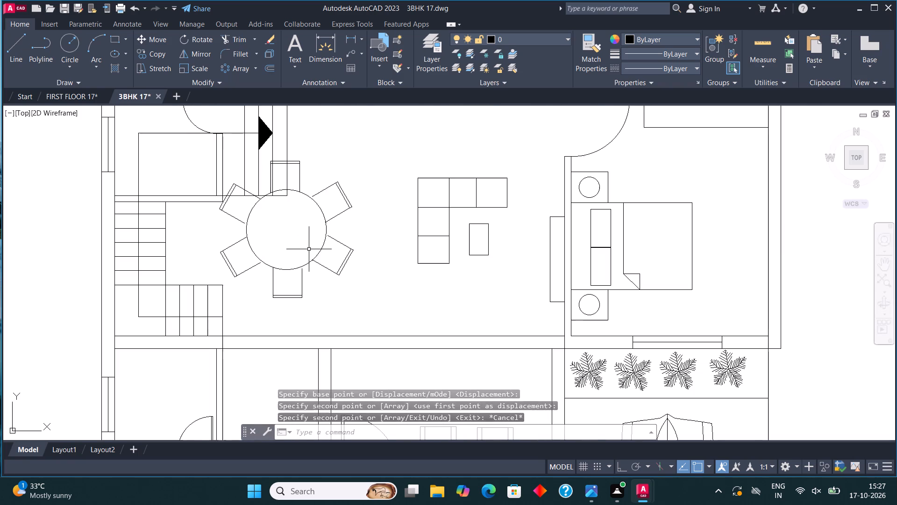
{"action": "left_click", "coordinate": [311, 262]}
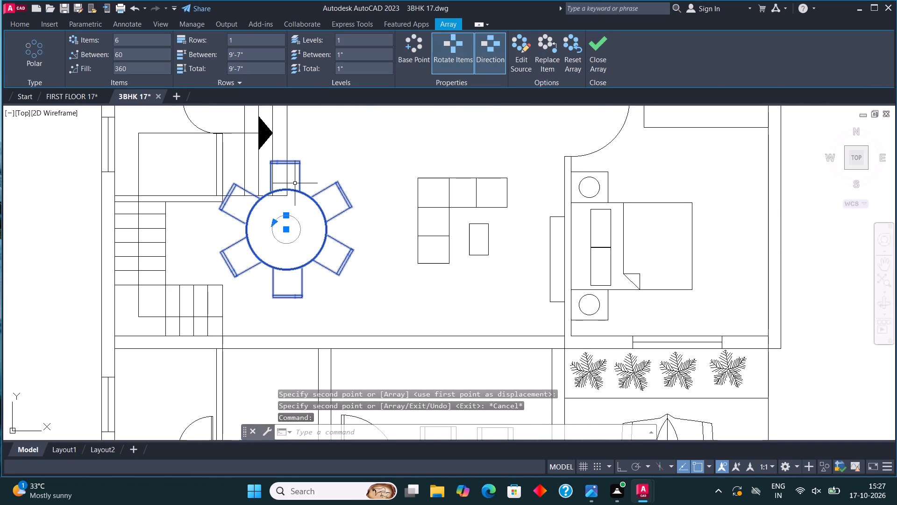
{"action": "type", "text": "CO"}
{"action": "key", "text": "Return"}
{"action": "left_click", "coordinate": [284, 222]}
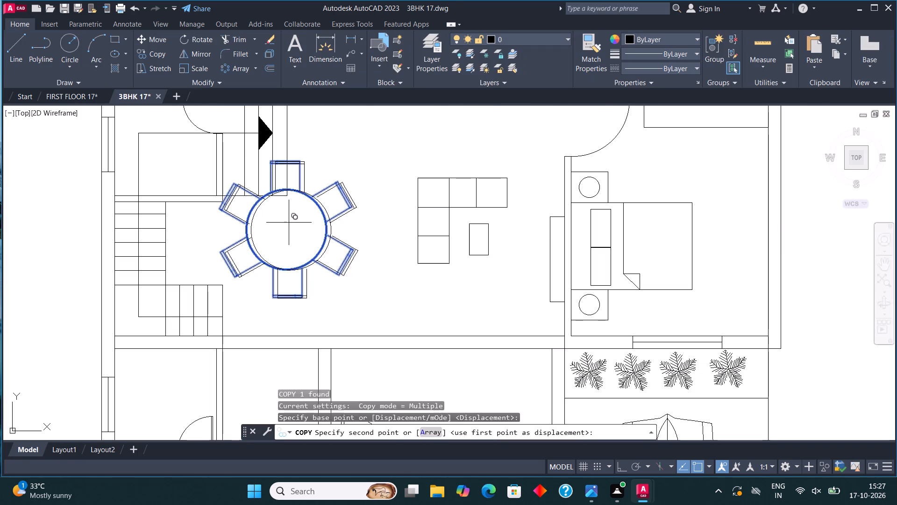
{"action": "scroll", "coordinate": [350, 236], "scroll_direction": "down", "scroll_amount": 3}
{"action": "scroll", "coordinate": [368, 308], "scroll_direction": "up", "scroll_amount": 3}
{"action": "middle_click_drag", "start_coordinate": [365, 321], "coordinate": [377, 231]}
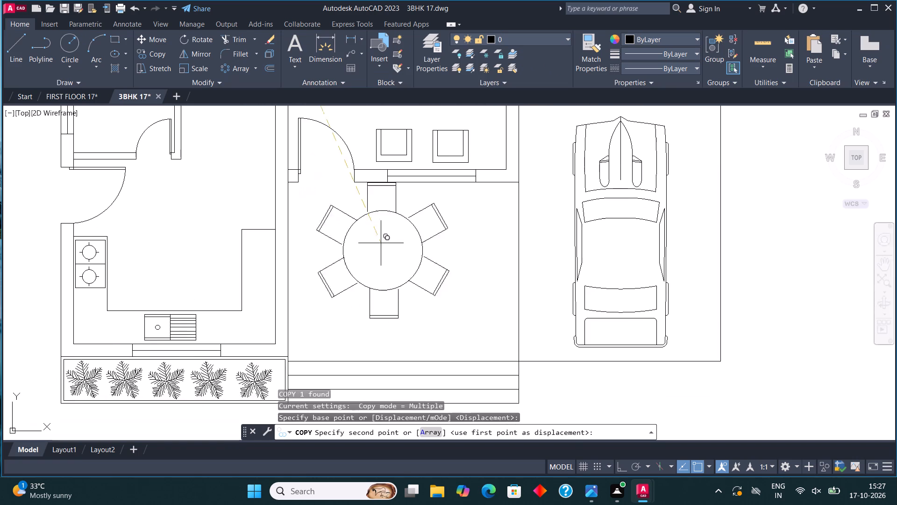
{"action": "left_click", "coordinate": [409, 268]}
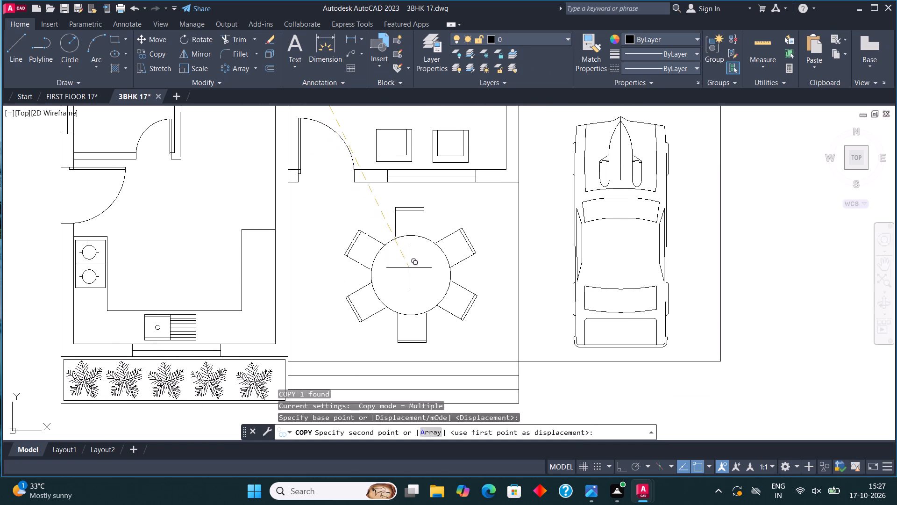
{"action": "key", "text": "Escape"}
Scale the copied porch table set down to about half its size from a base point near its centre.
{"action": "left_click_drag", "start_coordinate": [435, 236], "coordinate": [431, 248]}
{"action": "left_click", "coordinate": [424, 258]}
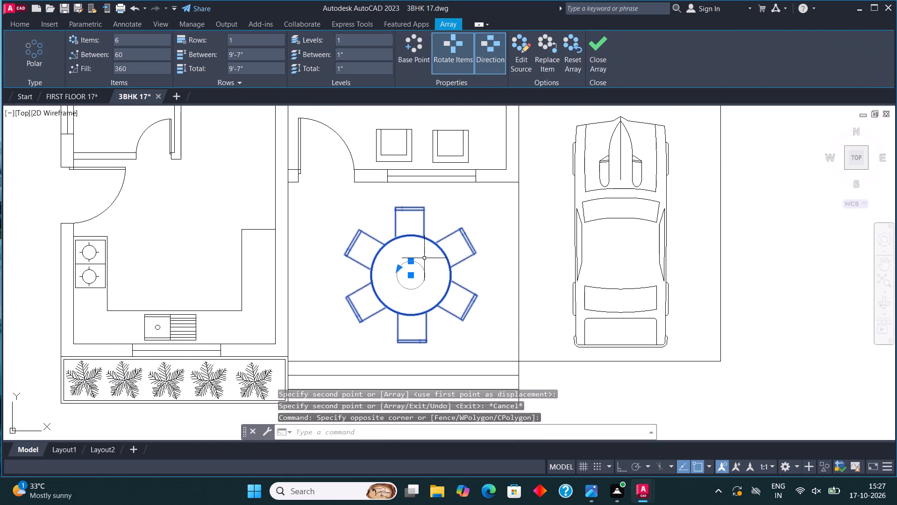
{"action": "type", "text": "SC"}
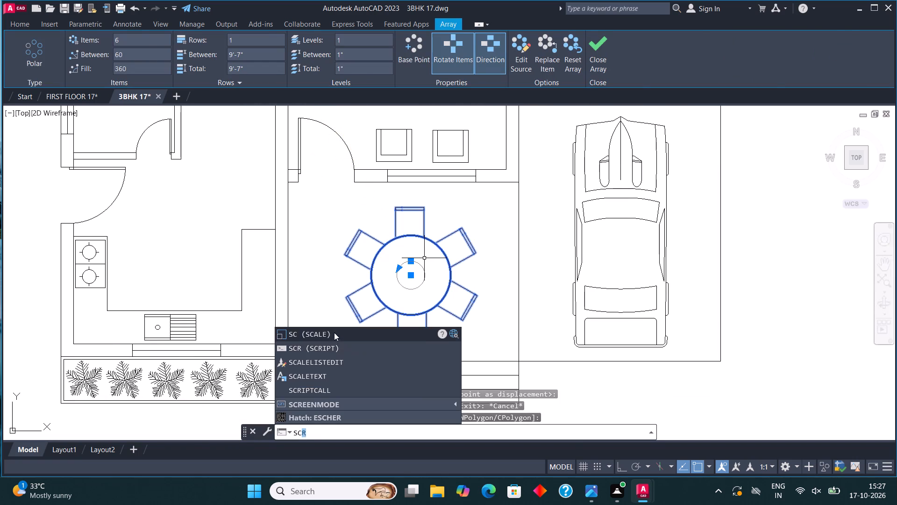
{"action": "left_click", "coordinate": [334, 332]}
{"action": "left_click", "coordinate": [403, 277]}
{"action": "left_click", "coordinate": [424, 307]}
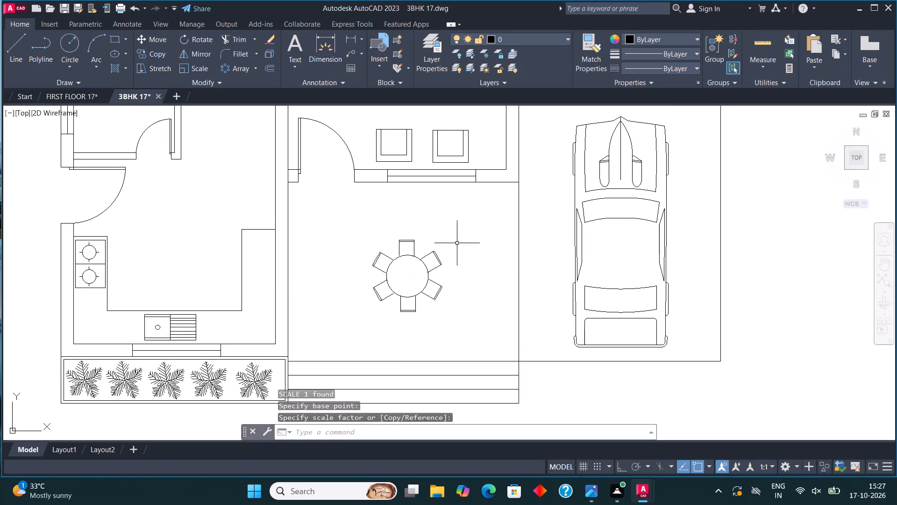
Move the reduced table set slightly east within the porch, using its centre as the base point.
{"action": "middle_click_drag", "start_coordinate": [456, 243], "coordinate": [436, 296]}
{"action": "left_click", "coordinate": [392, 310]}
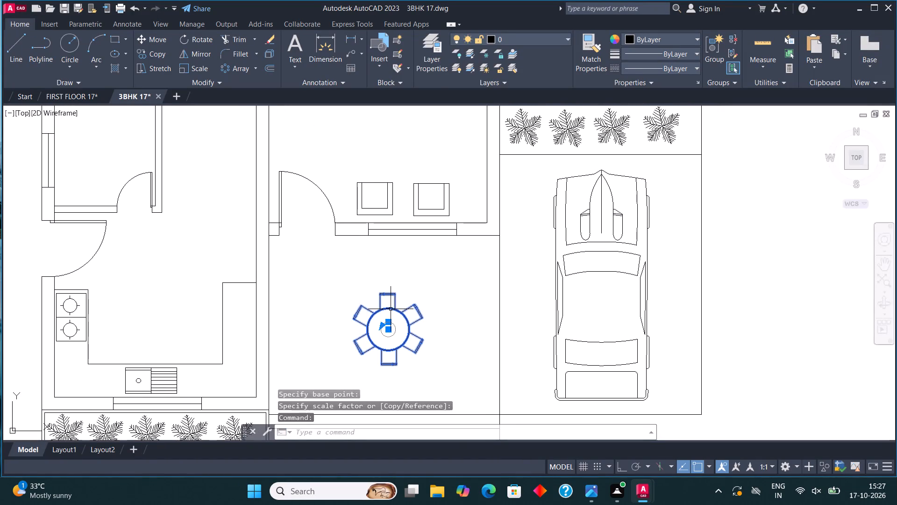
{"action": "key", "text": "m"}
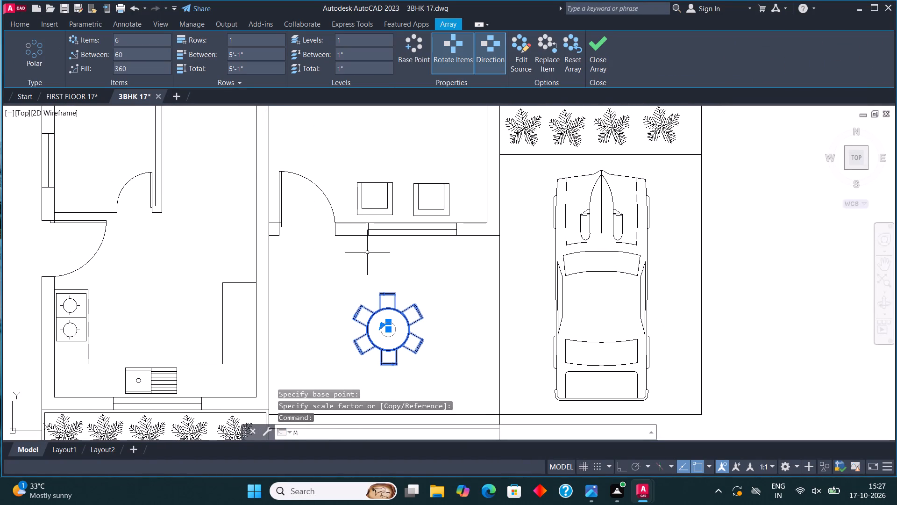
{"action": "key", "text": "Return"}
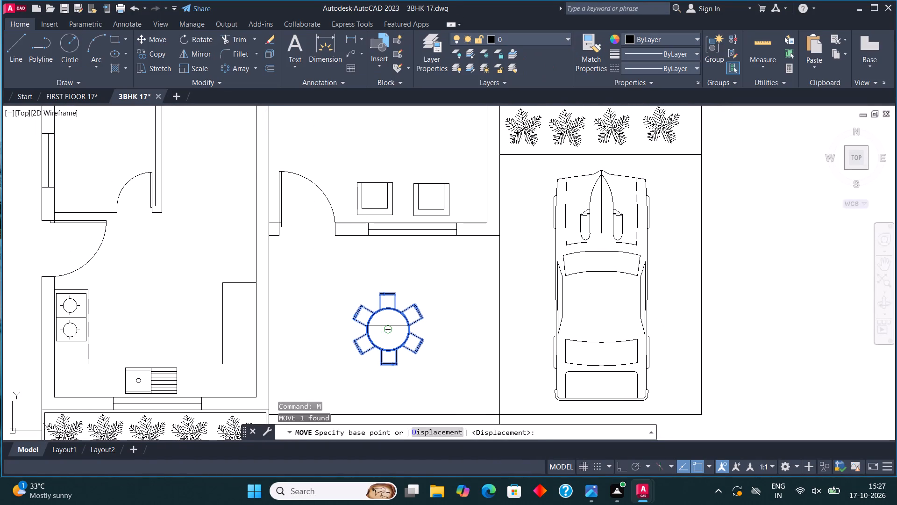
{"action": "left_click", "coordinate": [389, 326]}
{"action": "left_click", "coordinate": [423, 332]}
Review the furnished floor plan, from the overall layout to the northern bedrooms and bathrooms.
{"action": "scroll", "coordinate": [378, 244], "scroll_direction": "down", "scroll_amount": 3}
{"action": "middle_click_drag", "start_coordinate": [378, 250], "coordinate": [381, 261]}
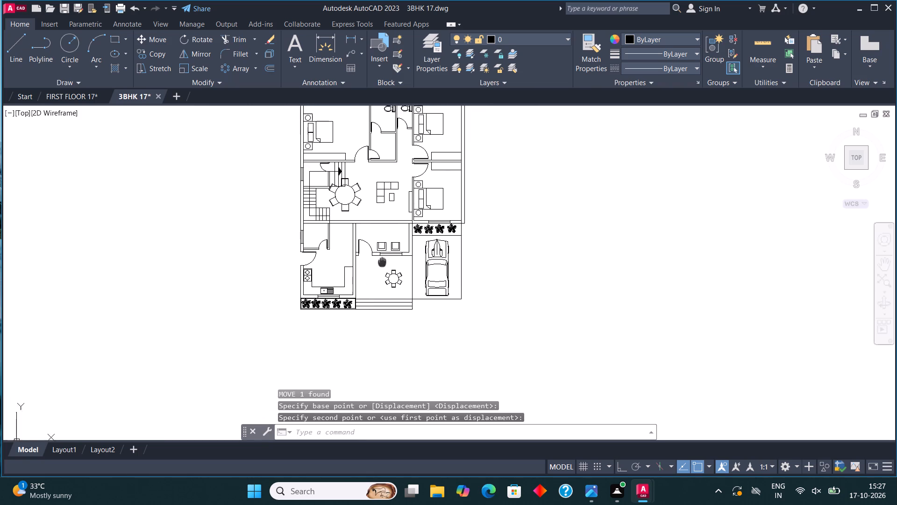
{"action": "middle_click_drag", "start_coordinate": [381, 261], "coordinate": [379, 262]}
{"action": "scroll", "coordinate": [369, 263], "scroll_direction": "down", "scroll_amount": 1}
{"action": "scroll", "coordinate": [375, 236], "scroll_direction": "up", "scroll_amount": 2}
{"action": "middle_click_drag", "start_coordinate": [375, 236], "coordinate": [388, 360]}
{"action": "scroll", "coordinate": [285, 166], "scroll_direction": "up", "scroll_amount": 2}
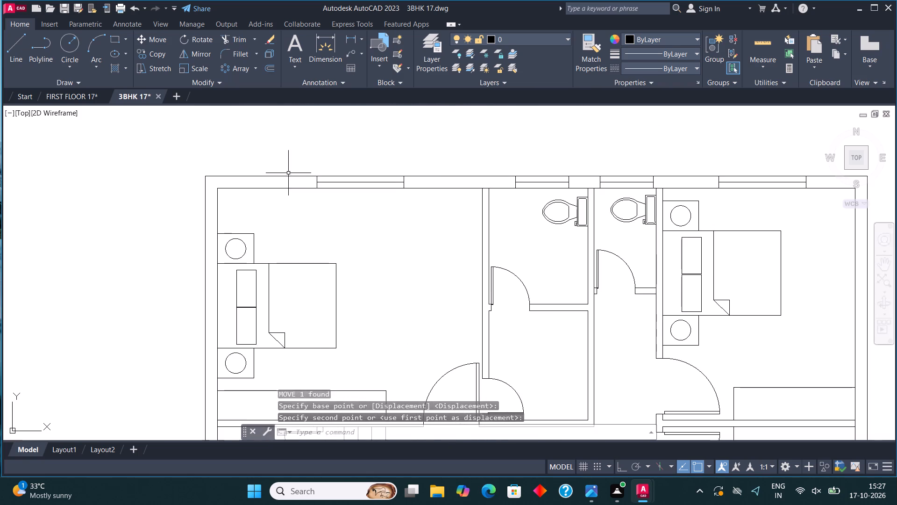
{"action": "middle_click_drag", "start_coordinate": [288, 173], "coordinate": [252, 190]}
{"action": "scroll", "coordinate": [252, 190], "scroll_direction": "up", "scroll_amount": 1}
{"action": "scroll", "coordinate": [309, 142], "scroll_direction": "down", "scroll_amount": 2}
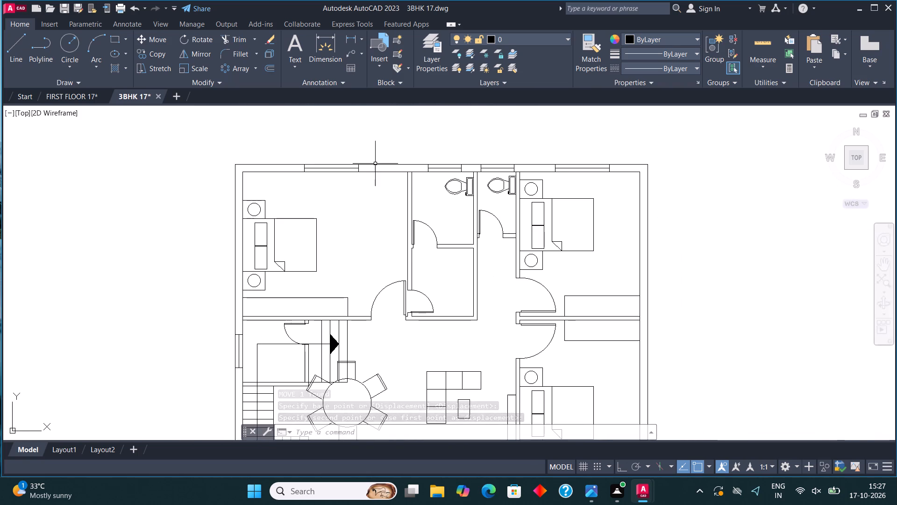
{"action": "middle_click_drag", "start_coordinate": [370, 161], "coordinate": [281, 167]}
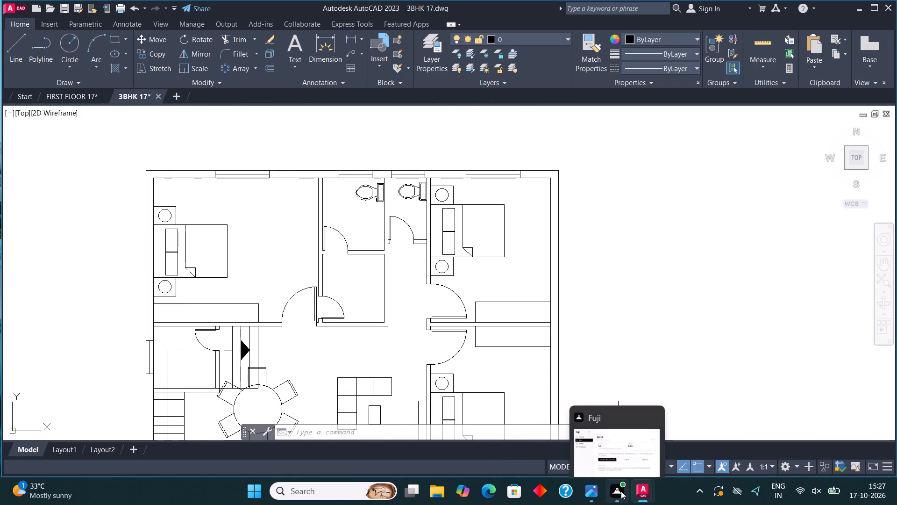
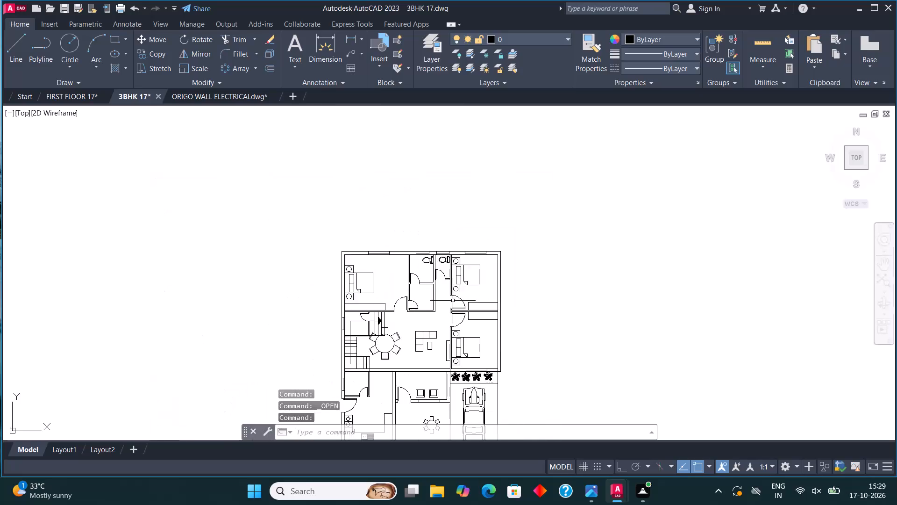
Add a multiline text label reading "M.BEDROOM" over "16'*14'" beside the bed in the northwest bedroom.
{"action": "scroll", "coordinate": [382, 268], "scroll_direction": "up", "scroll_amount": 3}
{"action": "middle_click_drag", "start_coordinate": [376, 264], "coordinate": [356, 258]}
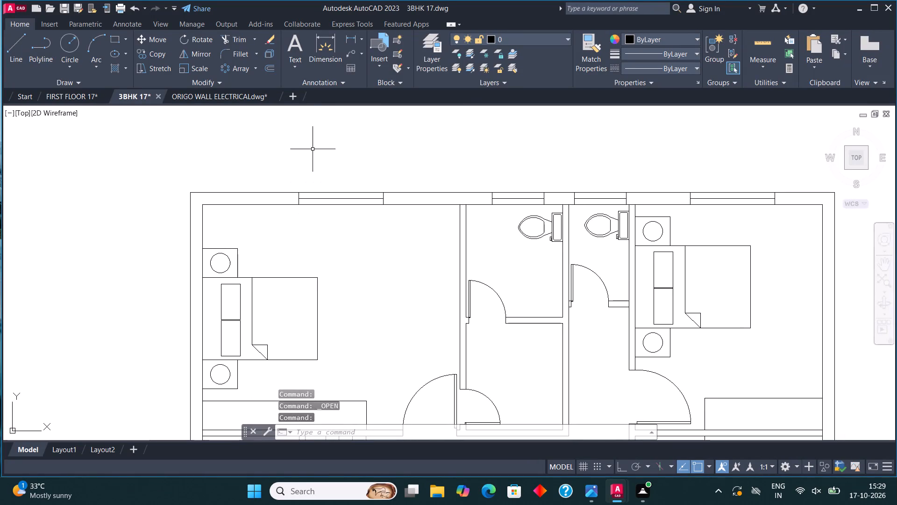
{"action": "left_click", "coordinate": [298, 46]}
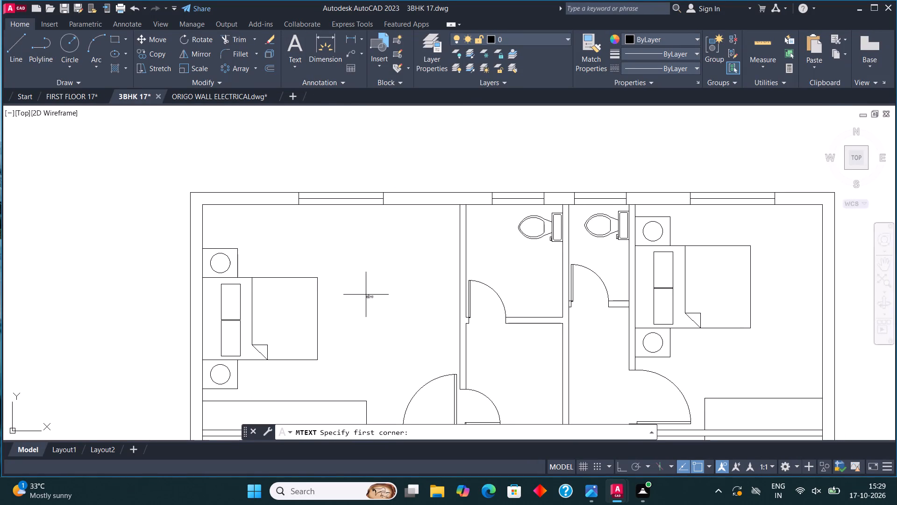
{"action": "scroll", "coordinate": [362, 293], "scroll_direction": "up", "scroll_amount": 2}
{"action": "left_click", "coordinate": [295, 321]}
{"action": "left_click", "coordinate": [516, 264]}
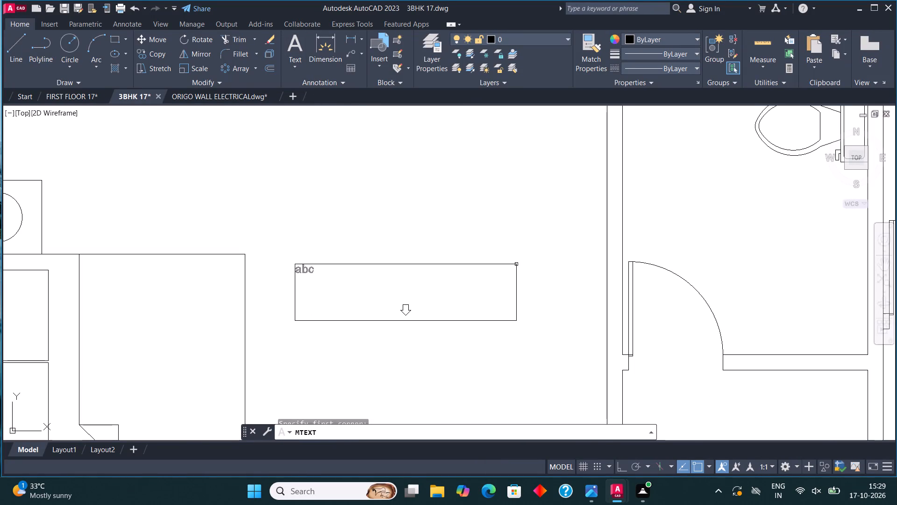
{"action": "key", "text": "m"}
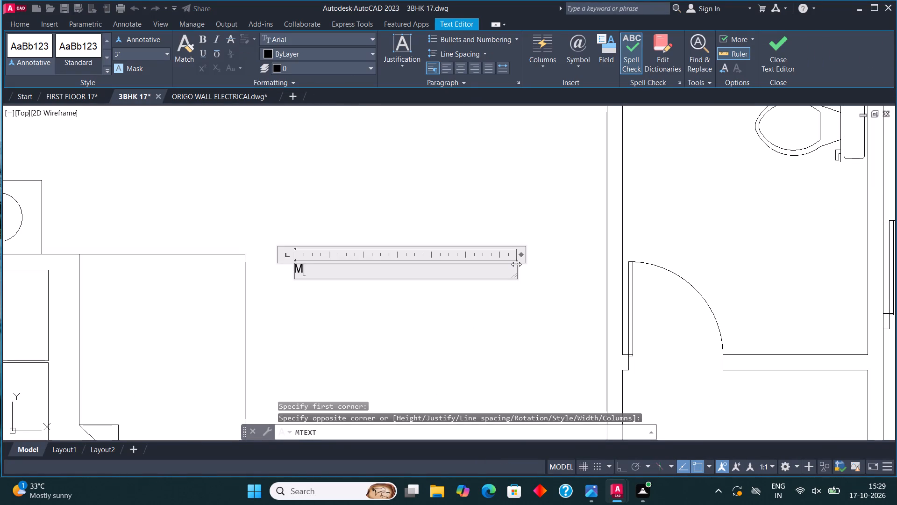
{"action": "key", "text": "period"}
{"action": "type", "text": "BEDROOM"}
{"action": "key", "text": "Return"}
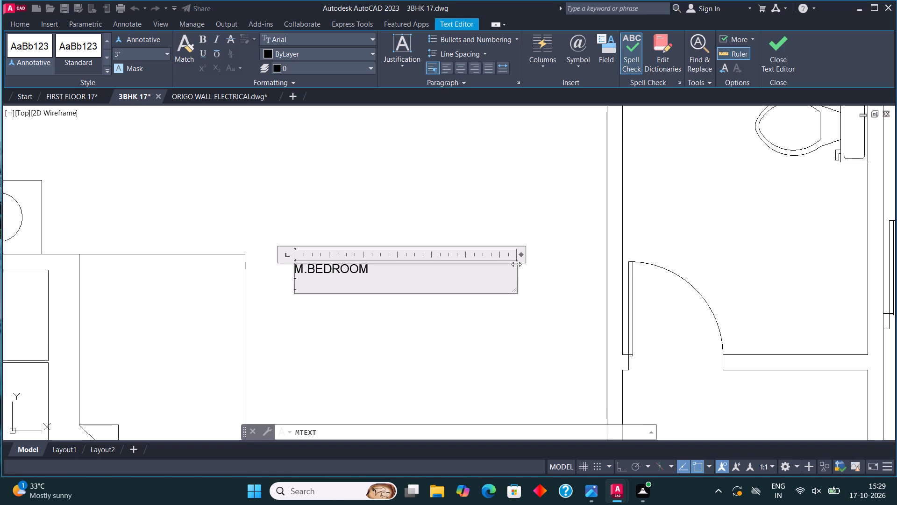
{"action": "type", "text": "16'"}
{"action": "type", "text": "*14'"}
{"action": "left_click", "coordinate": [773, 45]}
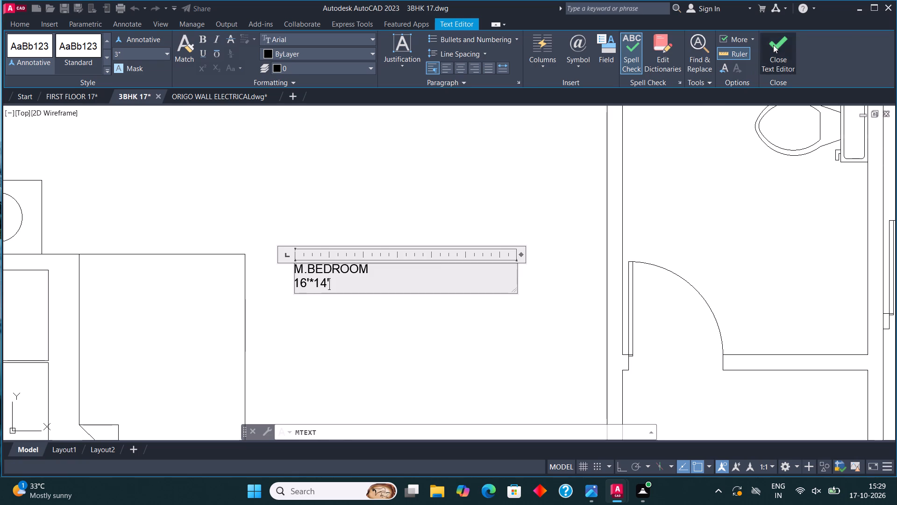
Scale the M.BEDROOM label up to about twice its size from a base point within the text.
{"action": "scroll", "coordinate": [373, 238], "scroll_direction": "down", "scroll_amount": 2}
{"action": "middle_click_drag", "start_coordinate": [355, 245], "coordinate": [340, 269]}
{"action": "scroll", "coordinate": [340, 272], "scroll_direction": "up", "scroll_amount": 2}
{"action": "left_click", "coordinate": [337, 272]}
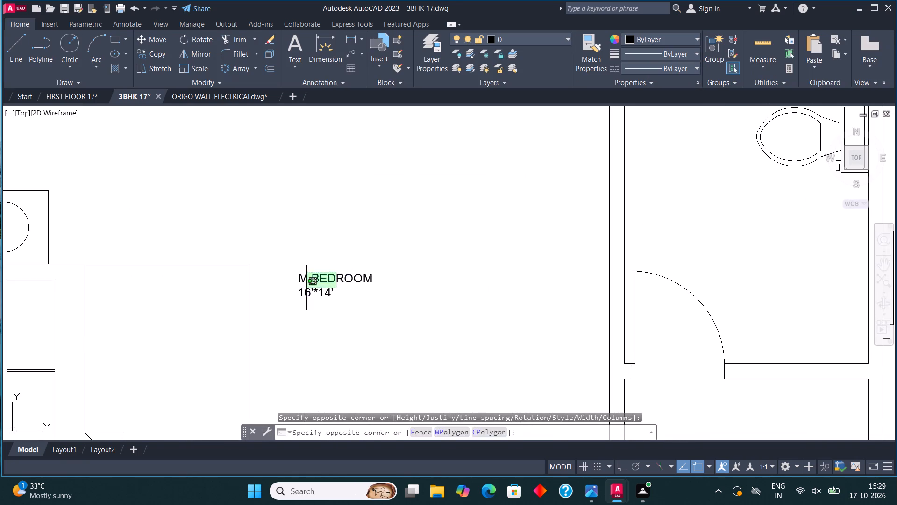
{"action": "left_click", "coordinate": [306, 289]}
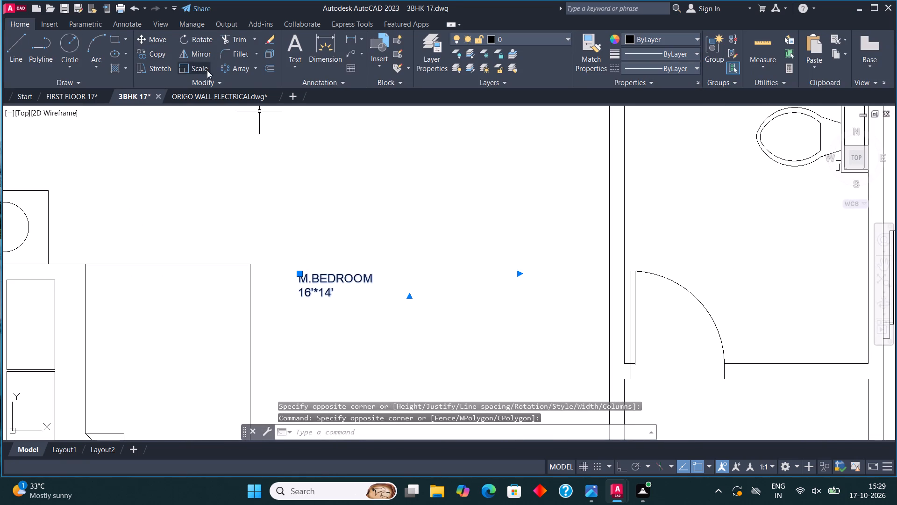
{"action": "left_click", "coordinate": [200, 69]}
{"action": "left_click", "coordinate": [327, 287]}
{"action": "left_click", "coordinate": [534, 305]}
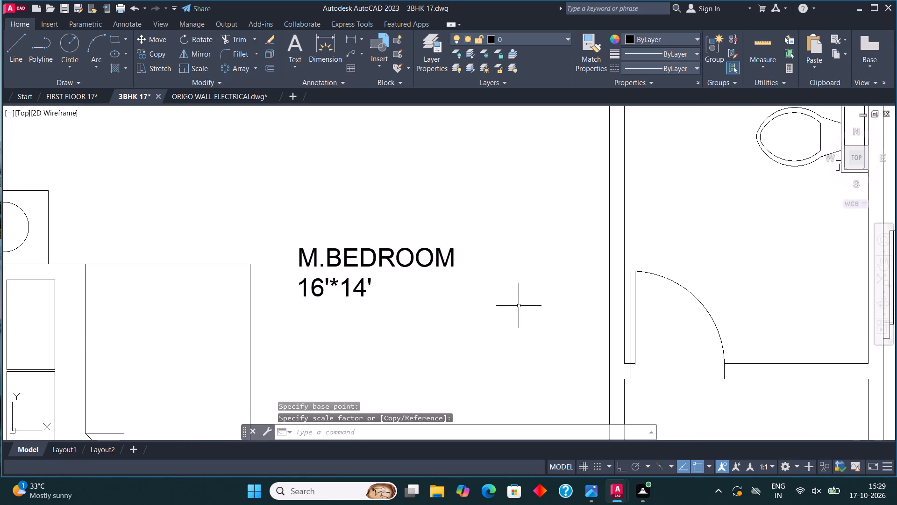
Draw a narrow upright rectangle as a wall unit against the east wall of the master bedroom, opposite the bed.
{"action": "scroll", "coordinate": [426, 294], "scroll_direction": "down", "scroll_amount": 2}
{"action": "middle_click_drag", "start_coordinate": [415, 280], "coordinate": [356, 214]}
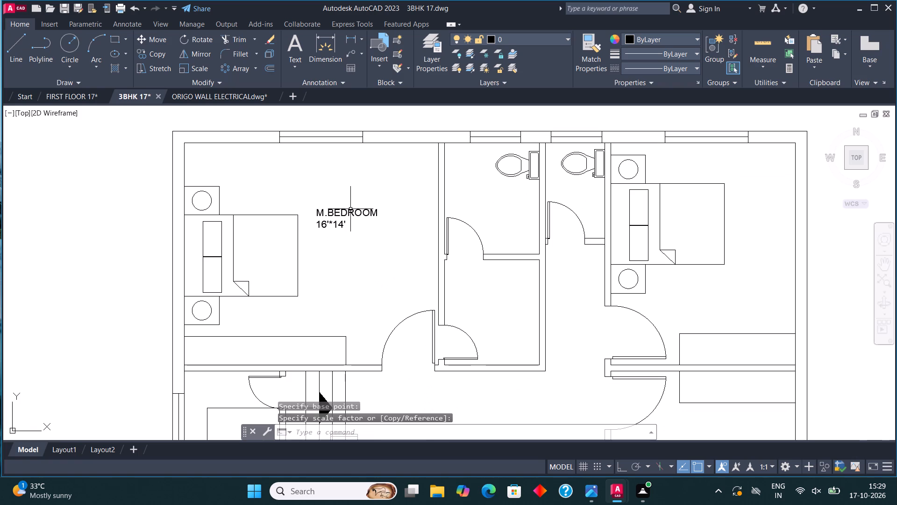
{"action": "middle_click_drag", "start_coordinate": [380, 208], "coordinate": [299, 215]}
{"action": "scroll", "coordinate": [299, 215], "scroll_direction": "up", "scroll_amount": 1}
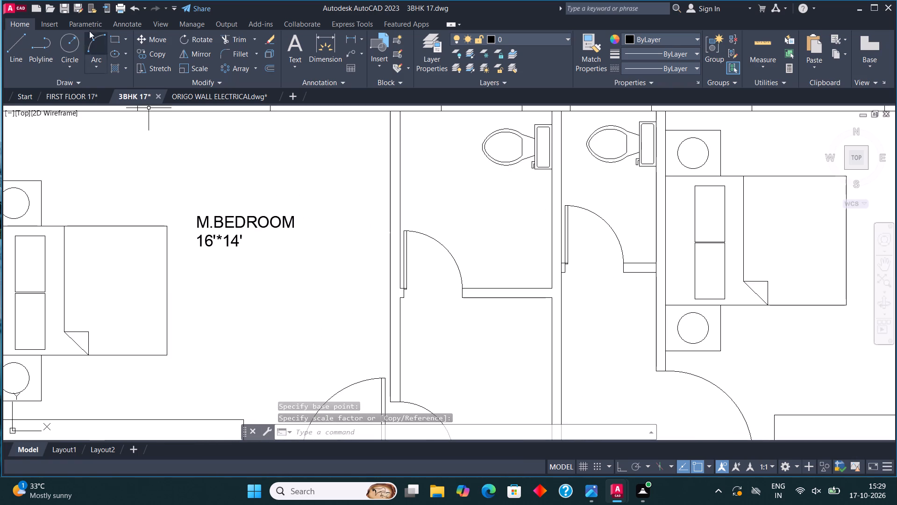
{"action": "left_click", "coordinate": [117, 42]}
{"action": "left_click", "coordinate": [390, 213]}
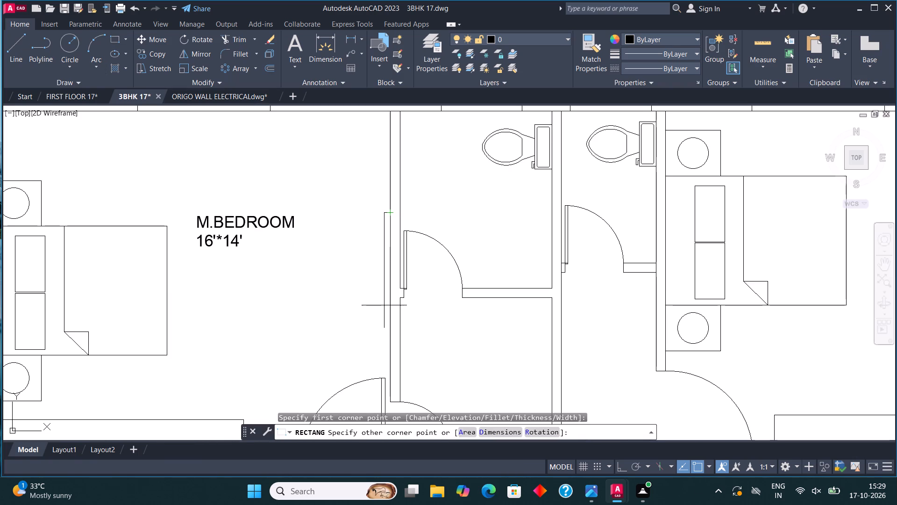
{"action": "left_click", "coordinate": [376, 330]}
Copy the M.BEDROOM label into the small room north of the stairs and the small room north of the kitchen.
{"action": "middle_click_drag", "start_coordinate": [285, 288], "coordinate": [300, 274]}
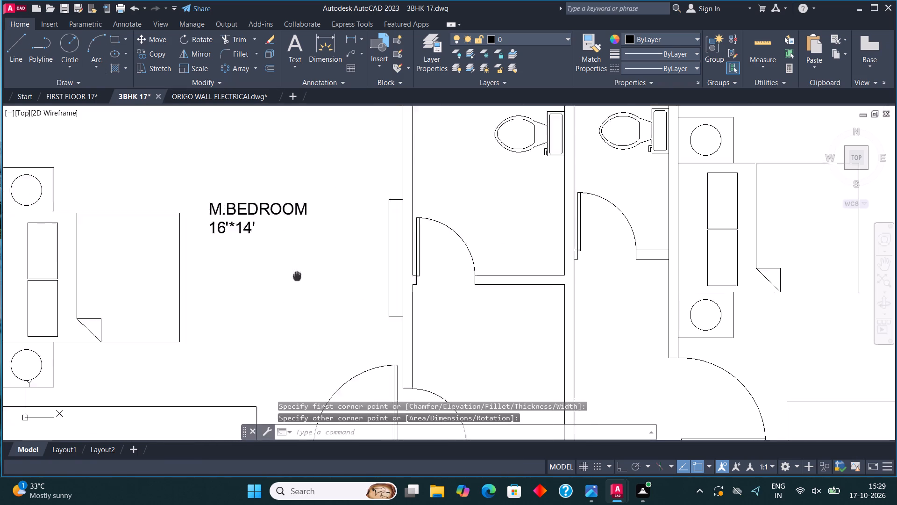
{"action": "middle_click_drag", "start_coordinate": [300, 274], "coordinate": [402, 264]}
{"action": "left_click", "coordinate": [363, 207]}
{"action": "left_click", "coordinate": [350, 190]}
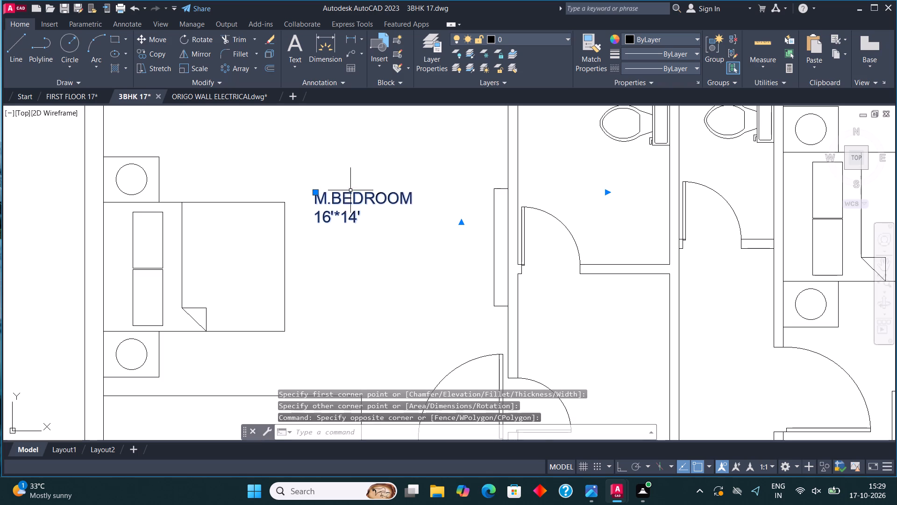
{"action": "left_click", "coordinate": [151, 51]}
{"action": "left_click", "coordinate": [358, 197]}
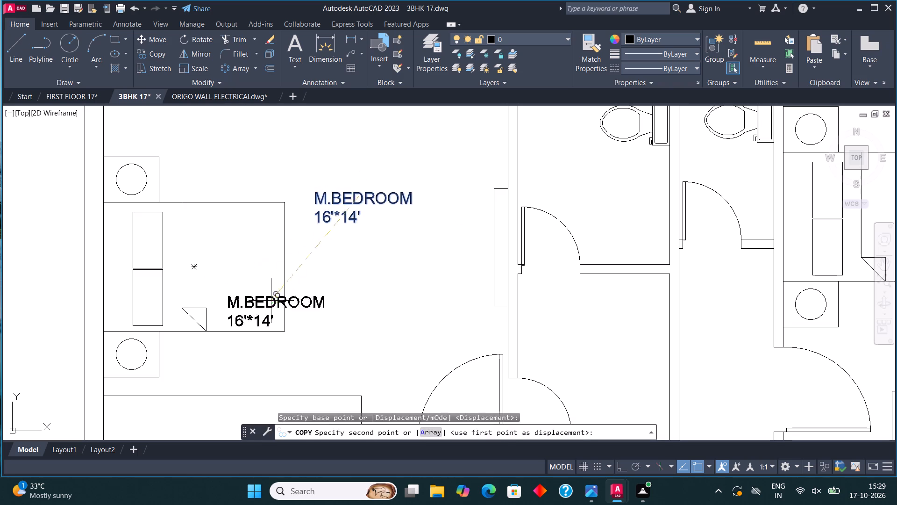
{"action": "scroll", "coordinate": [309, 276], "scroll_direction": "down", "scroll_amount": 4}
{"action": "scroll", "coordinate": [304, 320], "scroll_direction": "up", "scroll_amount": 4}
{"action": "left_click", "coordinate": [257, 229]}
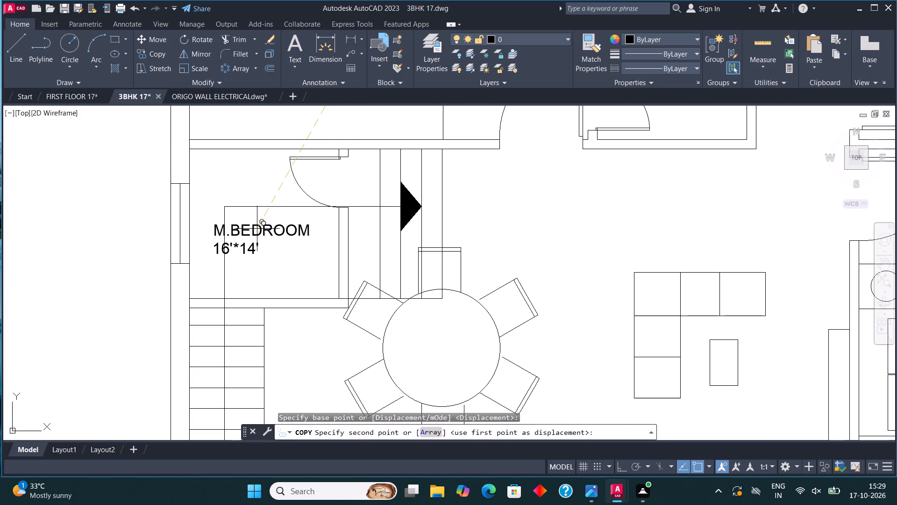
{"action": "scroll", "coordinate": [344, 188], "scroll_direction": "down", "scroll_amount": 4}
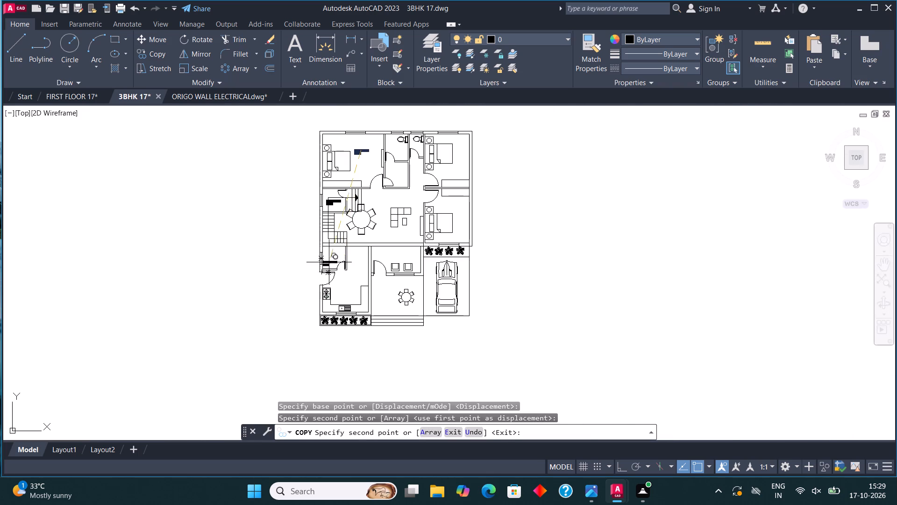
{"action": "scroll", "coordinate": [331, 239], "scroll_direction": "up", "scroll_amount": 4}
{"action": "left_click", "coordinate": [332, 337]}
Place further copies of the label in the kitchen, the porch, the two-chair room and the car parking.
{"action": "scroll", "coordinate": [359, 231], "scroll_direction": "down", "scroll_amount": 1}
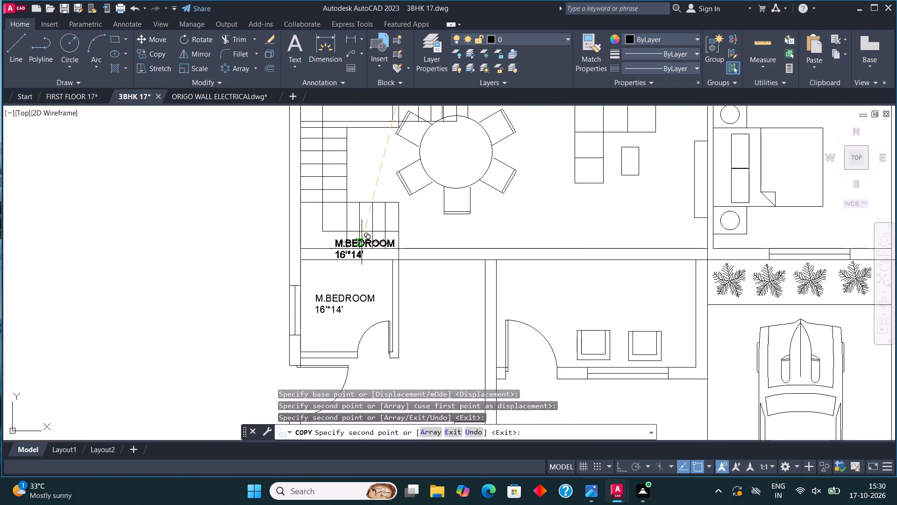
{"action": "scroll", "coordinate": [362, 243], "scroll_direction": "down", "scroll_amount": 1}
{"action": "scroll", "coordinate": [364, 331], "scroll_direction": "down", "scroll_amount": 1}
{"action": "left_click", "coordinate": [373, 350]}
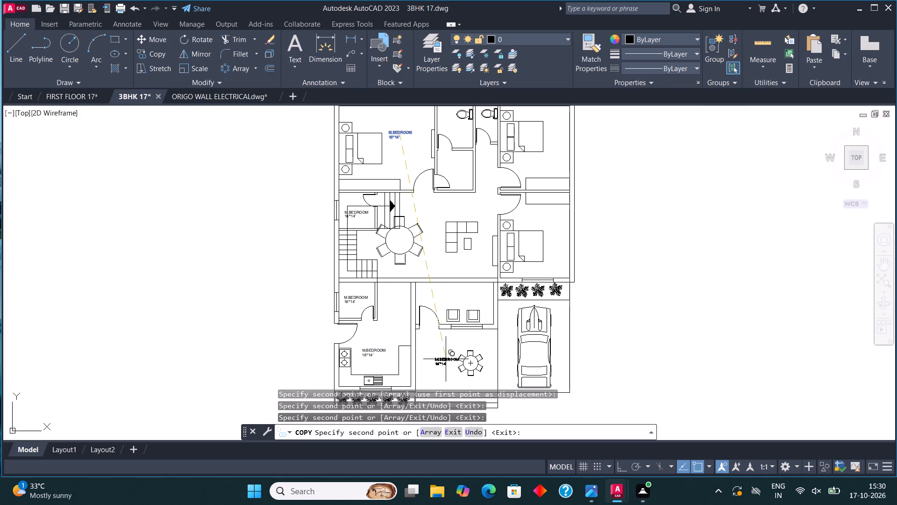
{"action": "left_click", "coordinate": [443, 354]}
{"action": "left_click", "coordinate": [460, 296]}
{"action": "scroll", "coordinate": [533, 349], "scroll_direction": "up", "scroll_amount": 2}
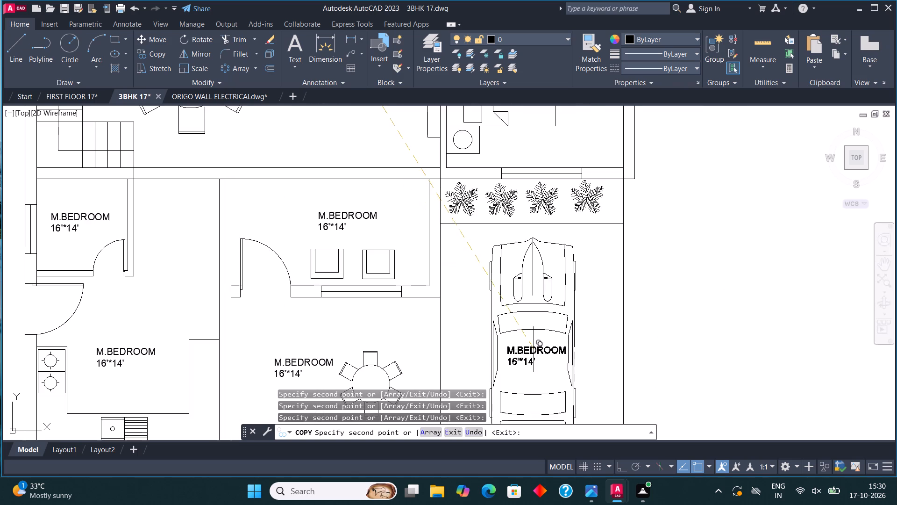
{"action": "left_click", "coordinate": [531, 353]}
Place copies of the label in the southeast bedroom, the hall below the sofa, and the northeast bedroom.
{"action": "scroll", "coordinate": [489, 368], "scroll_direction": "down", "scroll_amount": 3}
{"action": "scroll", "coordinate": [495, 287], "scroll_direction": "up", "scroll_amount": 3}
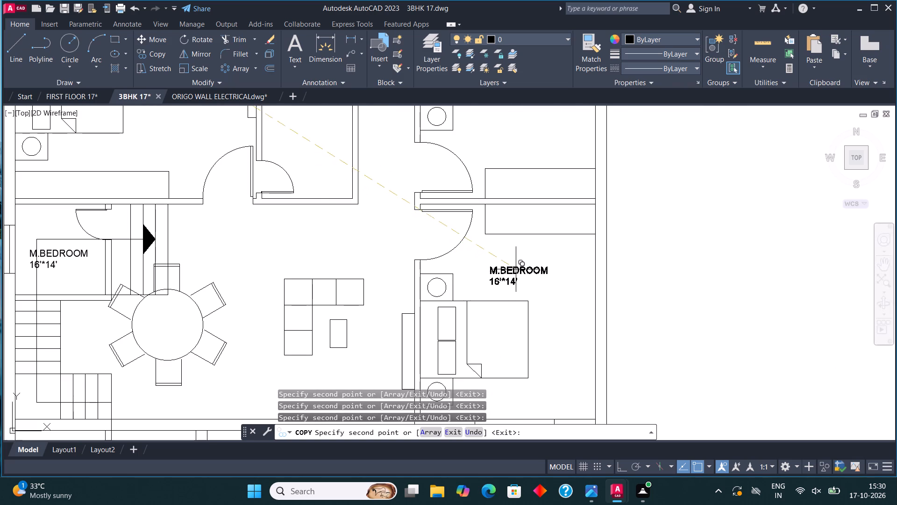
{"action": "left_click", "coordinate": [516, 269]}
{"action": "scroll", "coordinate": [382, 264], "scroll_direction": "down", "scroll_amount": 1}
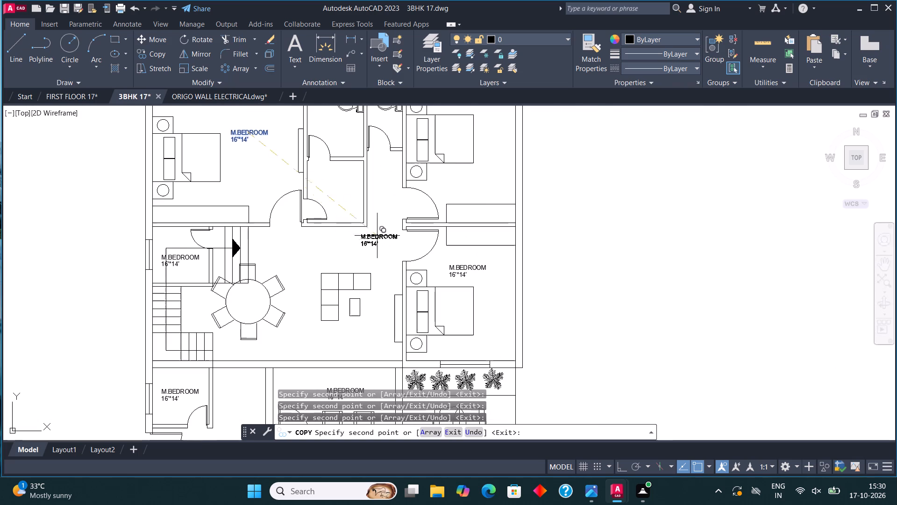
{"action": "scroll", "coordinate": [367, 321], "scroll_direction": "up", "scroll_amount": 1}
{"action": "left_click", "coordinate": [351, 332]}
{"action": "scroll", "coordinate": [368, 356], "scroll_direction": "down", "scroll_amount": 1}
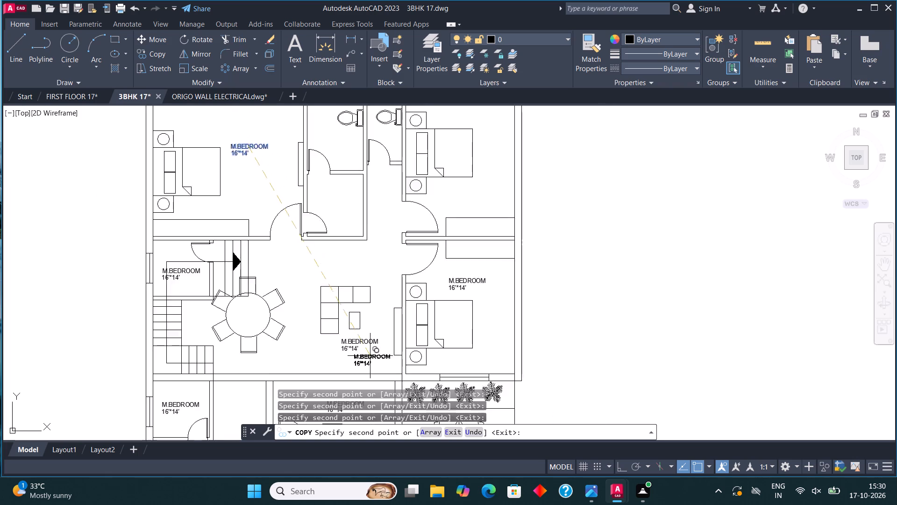
{"action": "scroll", "coordinate": [370, 356], "scroll_direction": "down", "scroll_amount": 1}
{"action": "scroll", "coordinate": [447, 250], "scroll_direction": "up", "scroll_amount": 2}
{"action": "left_click", "coordinate": [403, 246]}
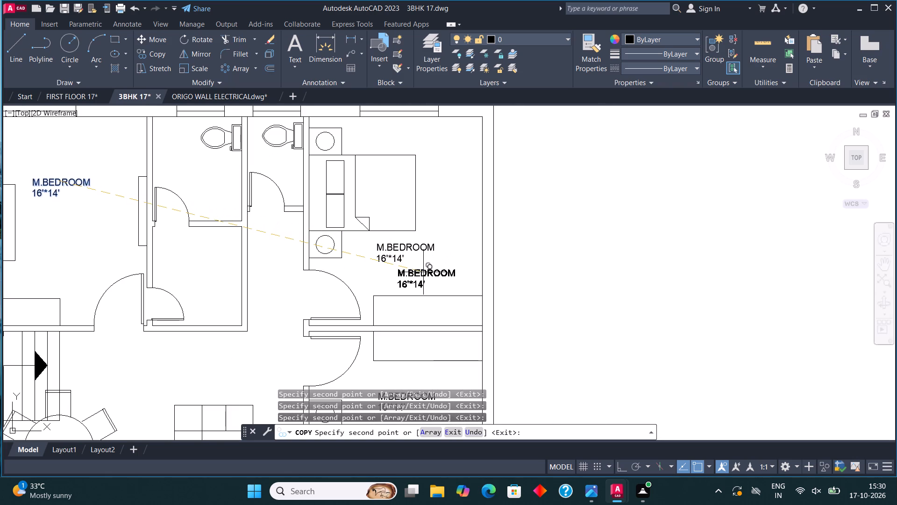
Place copies of the label in the small room south of the west bathroom and in both bathrooms.
{"action": "scroll", "coordinate": [429, 289], "scroll_direction": "down", "scroll_amount": 1}
{"action": "scroll", "coordinate": [273, 274], "scroll_direction": "up", "scroll_amount": 2}
{"action": "left_click", "coordinate": [283, 267]}
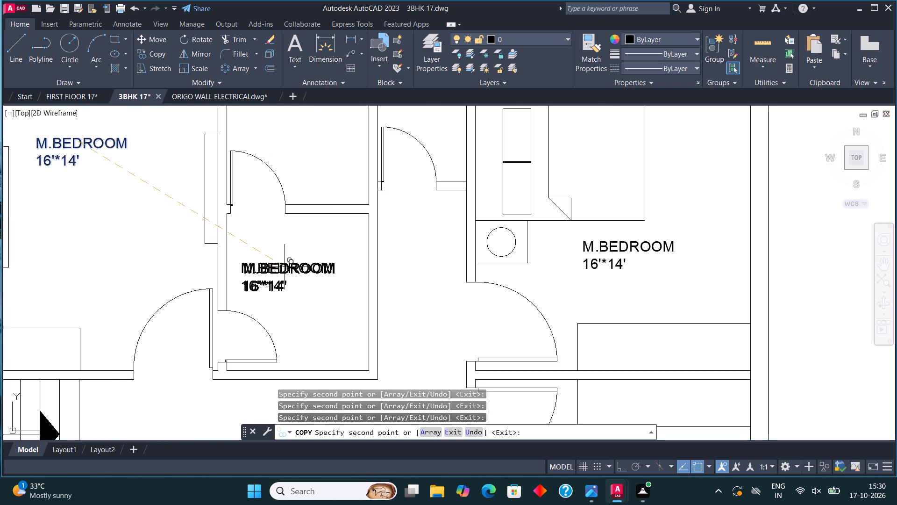
{"action": "scroll", "coordinate": [286, 272], "scroll_direction": "down", "scroll_amount": 2}
{"action": "scroll", "coordinate": [292, 201], "scroll_direction": "up", "scroll_amount": 3}
{"action": "left_click", "coordinate": [282, 221]}
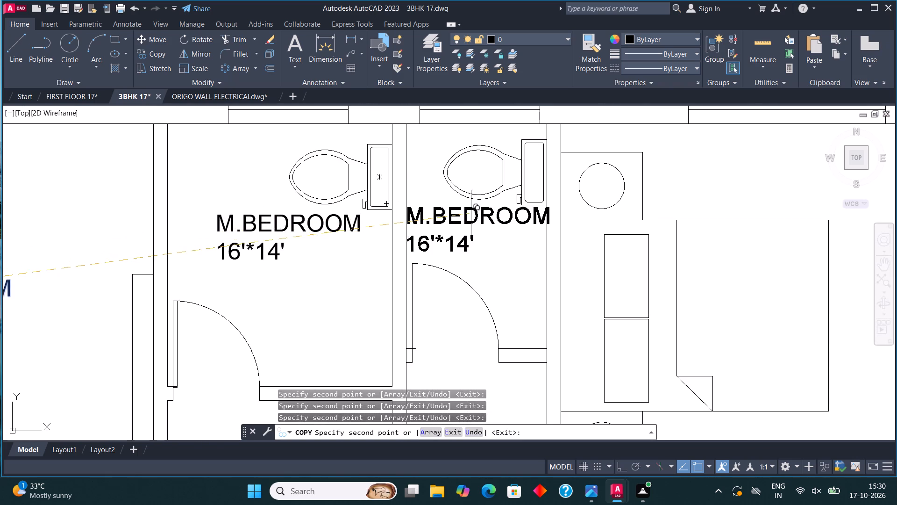
{"action": "left_click", "coordinate": [470, 215]}
{"action": "scroll", "coordinate": [514, 153], "scroll_direction": "down", "scroll_amount": 3}
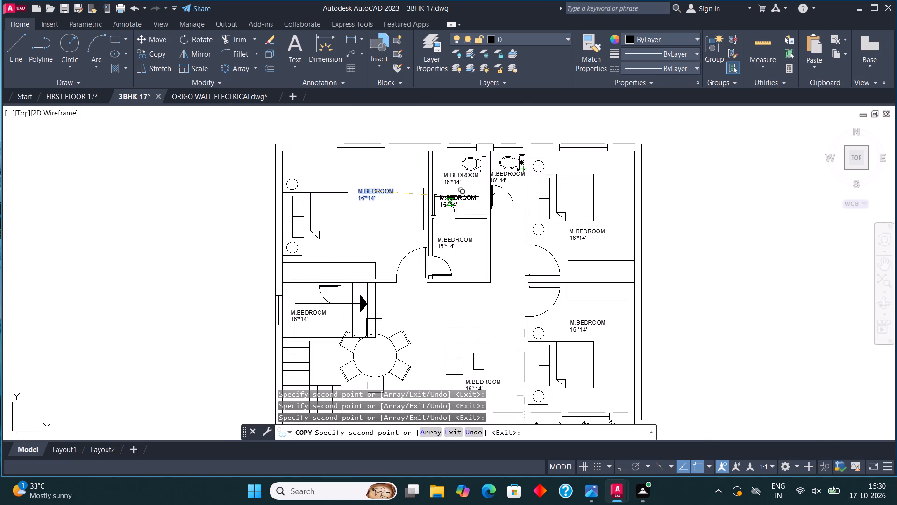
{"action": "middle_click_drag", "start_coordinate": [467, 337], "coordinate": [460, 277]}
{"action": "scroll", "coordinate": [460, 276], "scroll_direction": "down", "scroll_amount": 2}
{"action": "scroll", "coordinate": [470, 310], "scroll_direction": "up", "scroll_amount": 1}
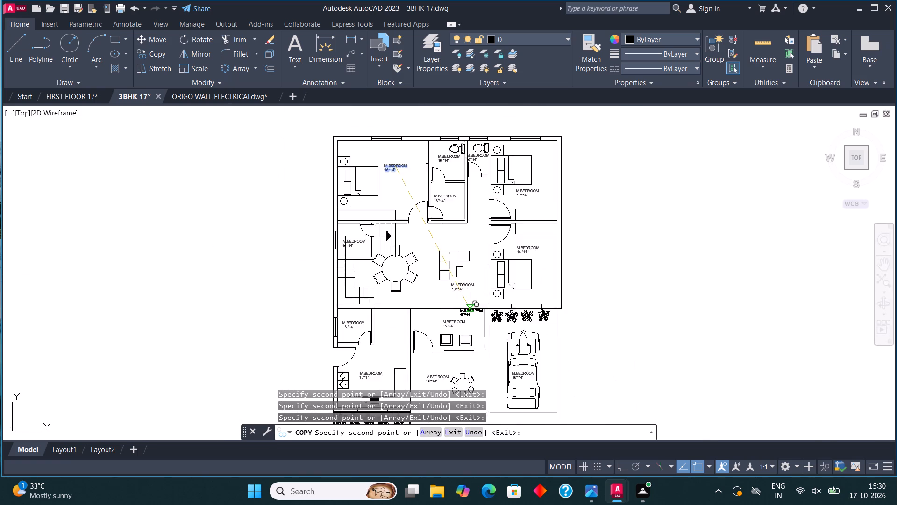
{"action": "scroll", "coordinate": [470, 310], "scroll_direction": "down", "scroll_amount": 2}
{"action": "scroll", "coordinate": [453, 266], "scroll_direction": "up", "scroll_amount": 5}
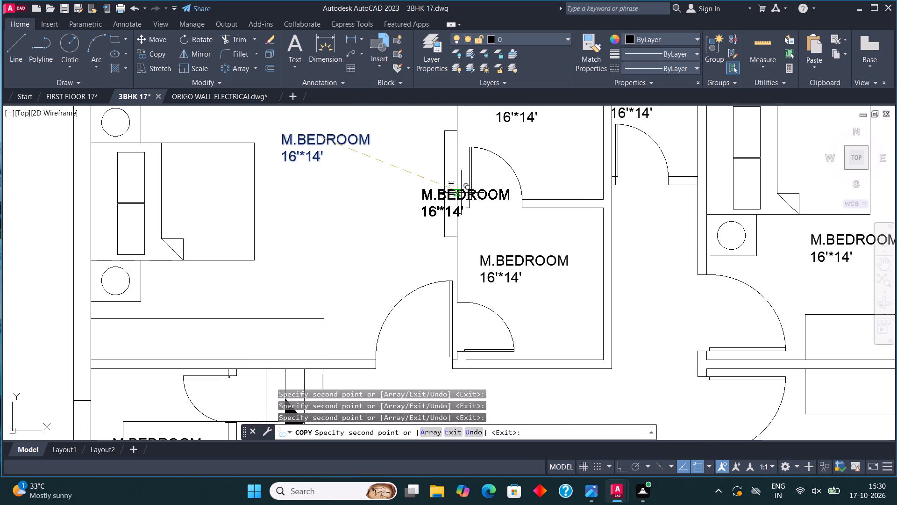
{"action": "scroll", "coordinate": [443, 218], "scroll_direction": "down", "scroll_amount": 2}
{"action": "key", "text": "Escape"}
Draw a stepped cupboard outline with orthogonal lines along the east side of the small room south of the west toilet, between its north and south walls.
{"action": "middle_click_drag", "start_coordinate": [548, 173], "coordinate": [520, 180]}
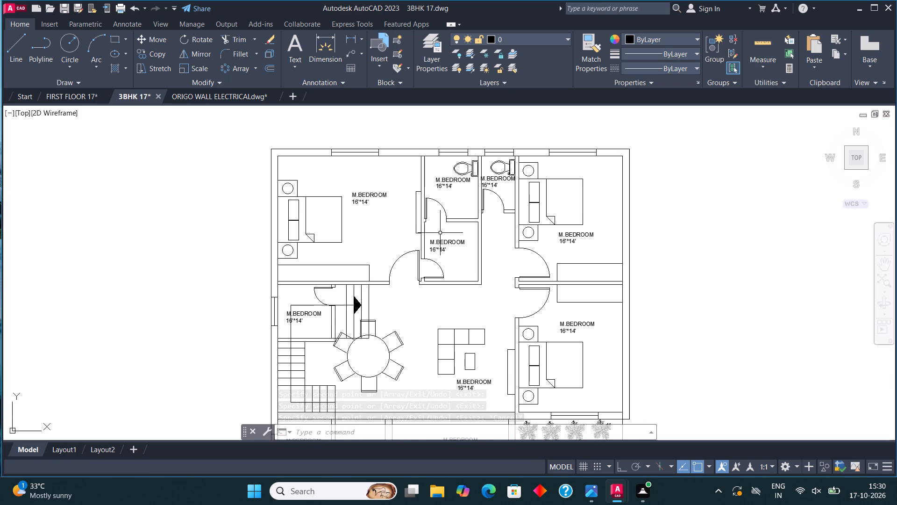
{"action": "scroll", "coordinate": [475, 236], "scroll_direction": "up", "scroll_amount": 2}
{"action": "middle_click_drag", "start_coordinate": [466, 236], "coordinate": [423, 244]}
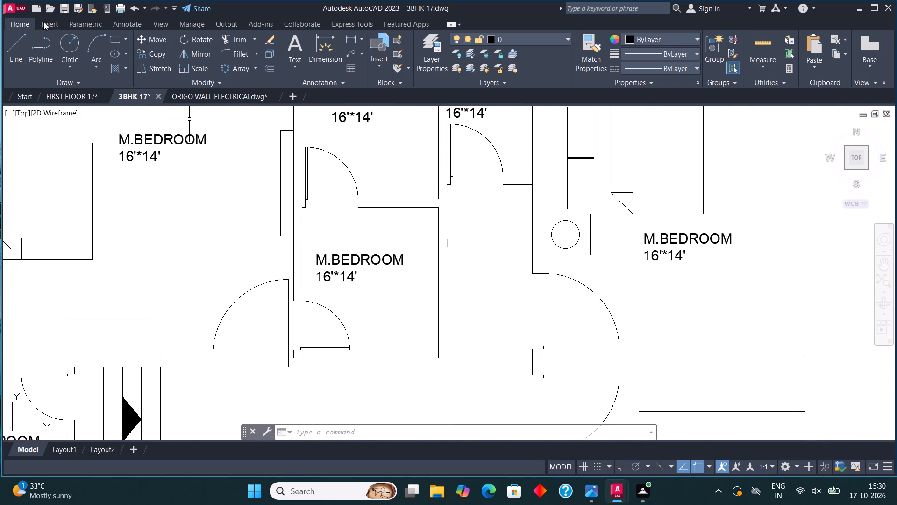
{"action": "left_click", "coordinate": [13, 40]}
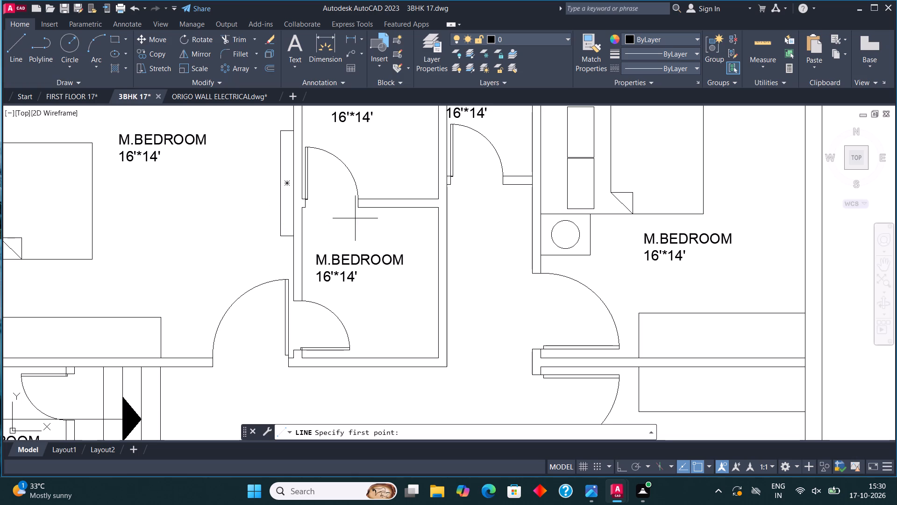
{"action": "left_click", "coordinate": [371, 209]}
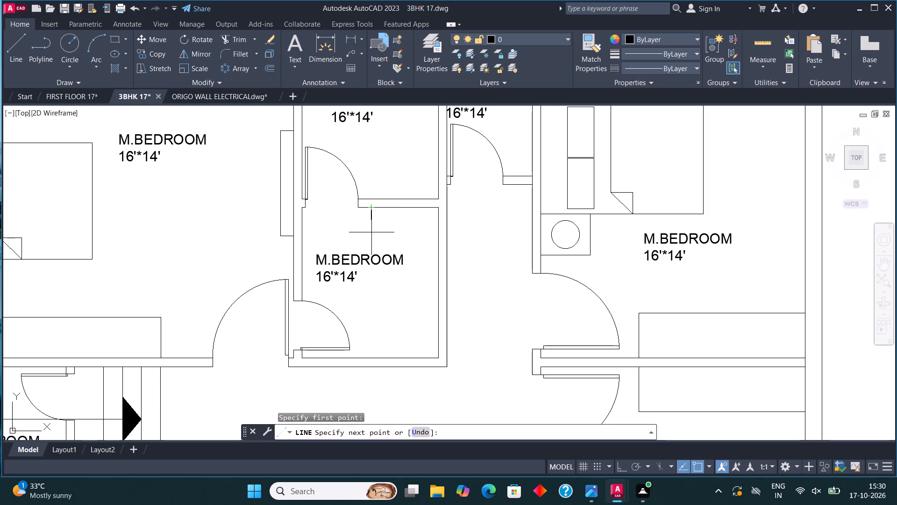
{"action": "key", "text": "F8"}
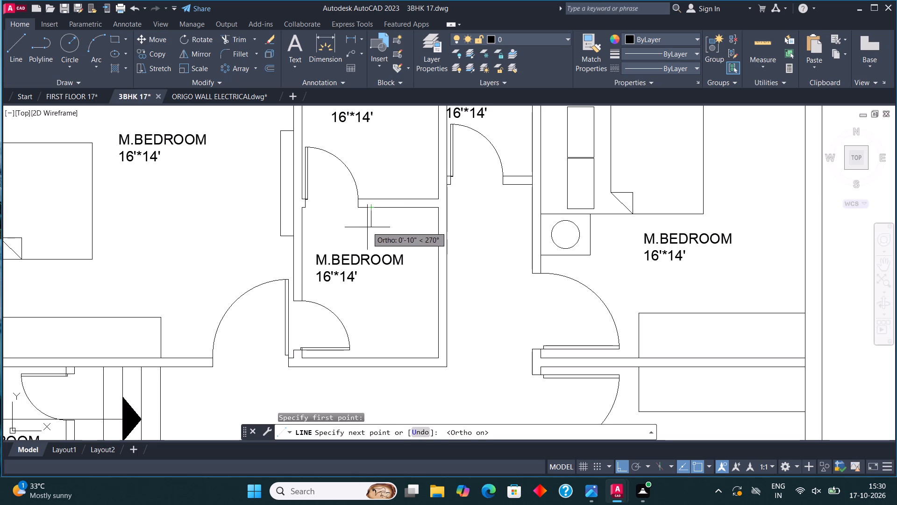
{"action": "left_click", "coordinate": [370, 230]}
{"action": "left_click", "coordinate": [414, 232]}
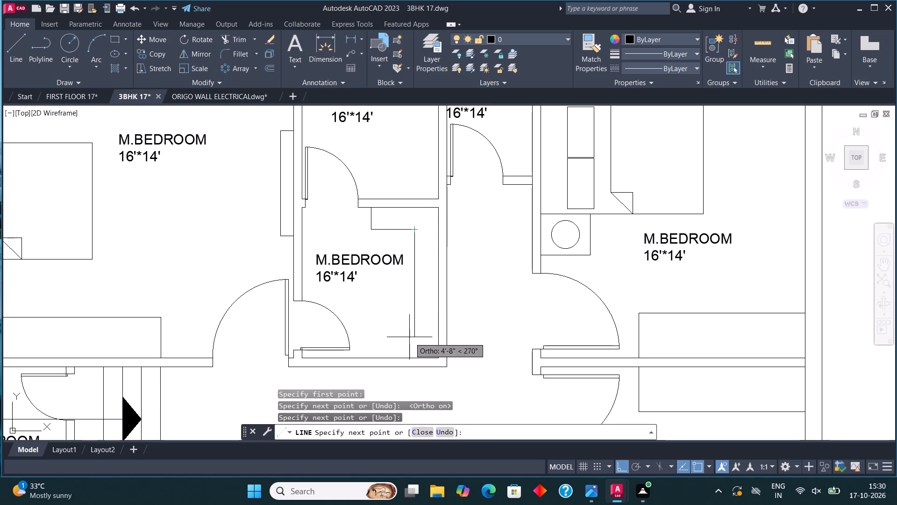
{"action": "left_click", "coordinate": [413, 332]}
{"action": "left_click", "coordinate": [364, 329]}
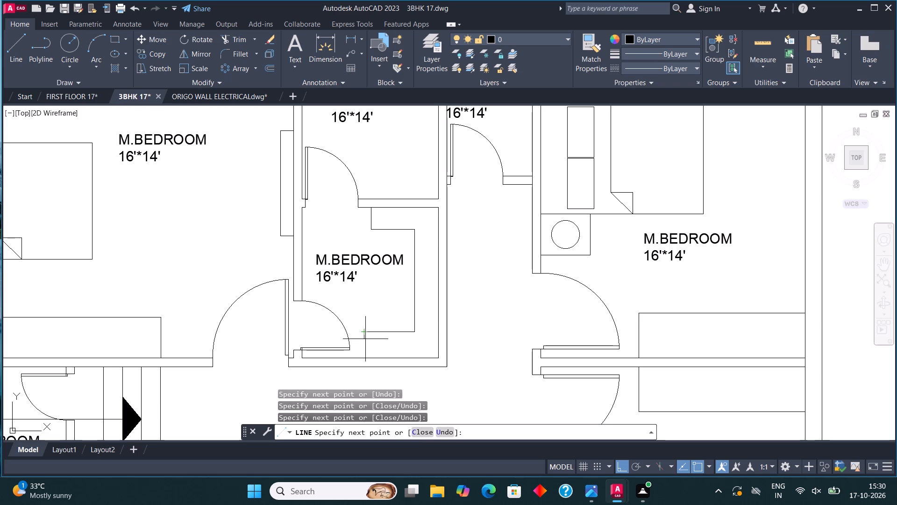
{"action": "left_click", "coordinate": [367, 357]}
{"action": "key", "text": "Escape"}
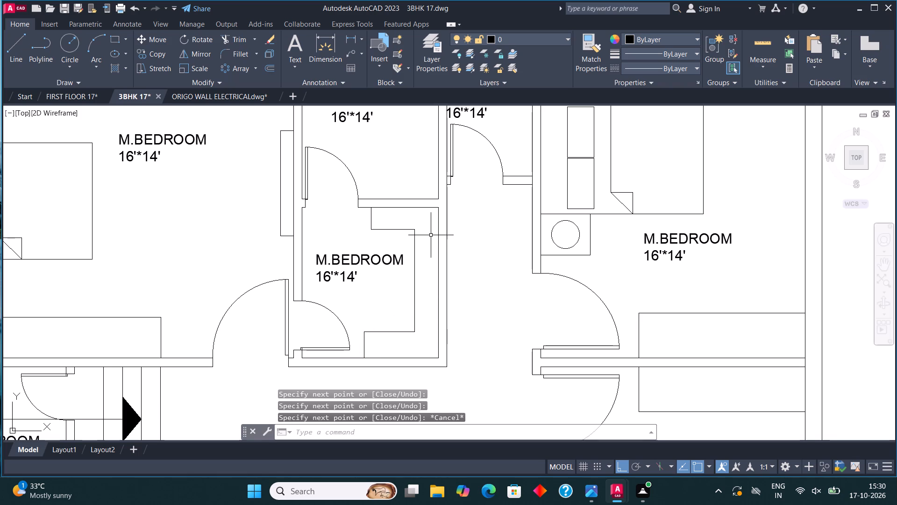
Replace the label text in the west bathroom with TOILET and 6'*7' on two lines.
{"action": "scroll", "coordinate": [412, 227], "scroll_direction": "down", "scroll_amount": 1}
{"action": "middle_click_drag", "start_coordinate": [425, 234], "coordinate": [482, 346]}
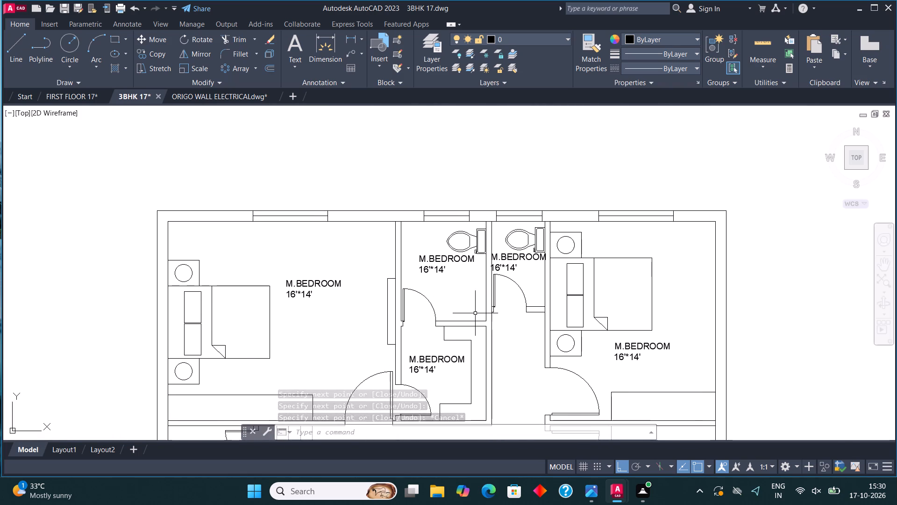
{"action": "left_click", "coordinate": [419, 256]}
{"action": "right_click", "coordinate": [419, 256]}
{"action": "left_click", "coordinate": [481, 180]}
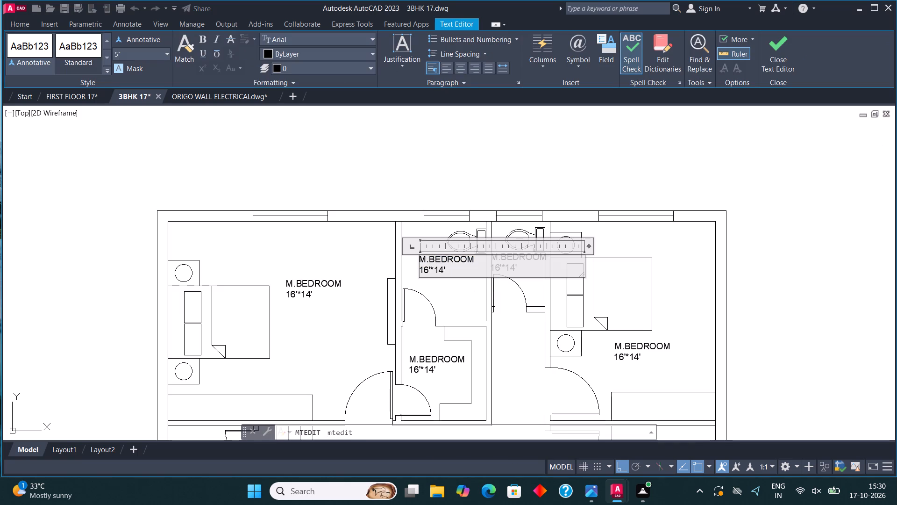
{"action": "left_click", "coordinate": [450, 274]}
{"action": "key", "text": "BackSpace"}
{"action": "key", "text": "BackSpace"}
{"action": "key", "text": "BackSpace"}
{"action": "key", "text": "BackSpace"}
{"action": "key", "text": "BackSpace"}
{"action": "key", "text": "BackSpace"}
{"action": "key", "text": "BackSpace"}
{"action": "key", "text": "BackSpace"}
{"action": "key", "text": "BackSpace"}
{"action": "key", "text": "BackSpace"}
{"action": "key", "text": "BackSpace"}
{"action": "key", "text": "BackSpace"}
{"action": "key", "text": "BackSpace"}
{"action": "key", "text": "BackSpace"}
{"action": "key", "text": "BackSpace"}
{"action": "key", "text": "BackSpace"}
{"action": "key", "text": "BackSpace"}
{"action": "key", "text": "BackSpace"}
{"action": "key", "text": "BackSpace"}
{"action": "key", "text": "BackSpace"}
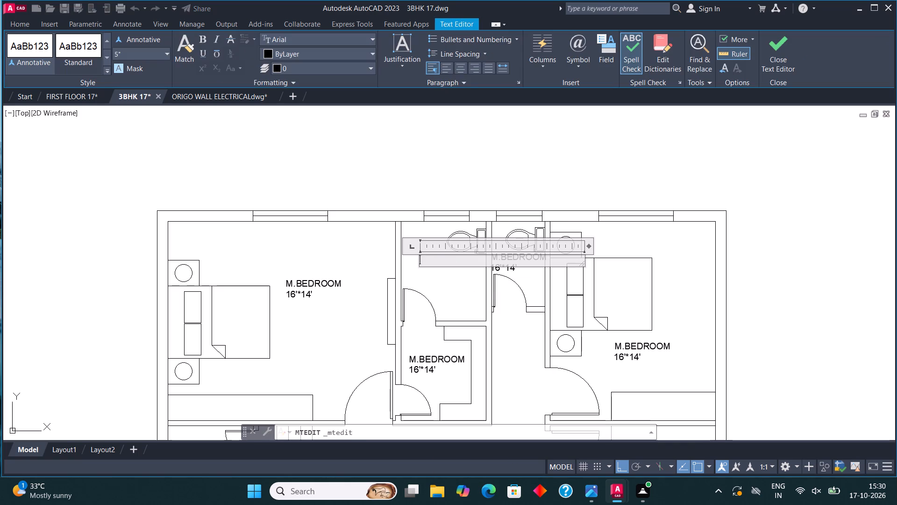
{"action": "type", "text": "TOILET"}
{"action": "key", "text": "Return"}
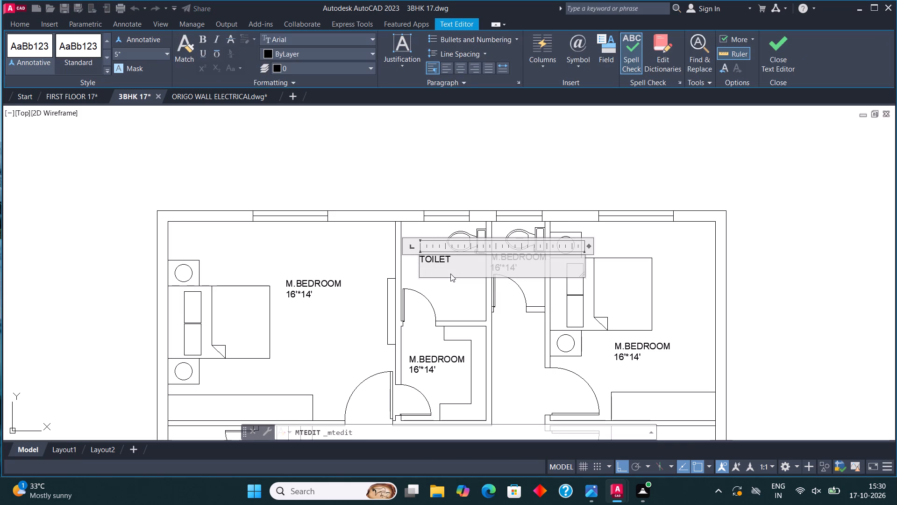
{"action": "type", "text": "6'"}
{"action": "type", "text": "*7'"}
{"action": "left_click", "coordinate": [422, 266]}
{"action": "left_click", "coordinate": [420, 265]}
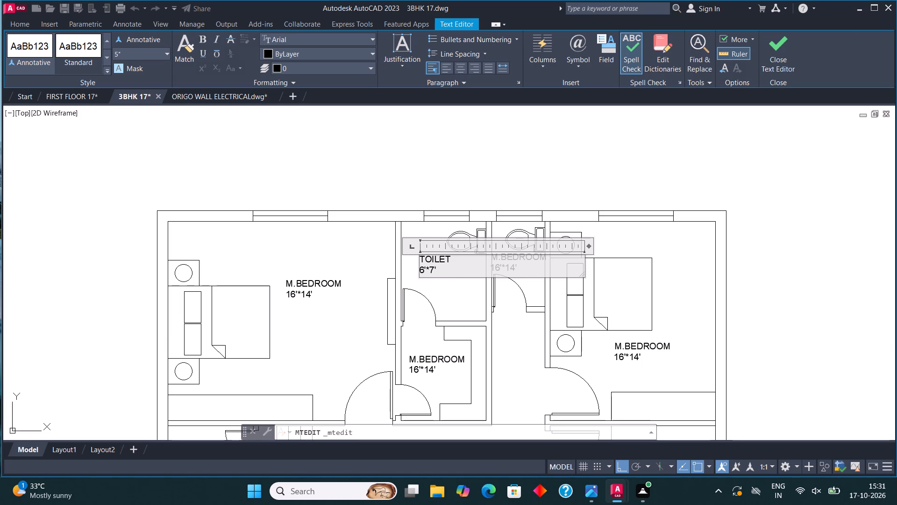
{"action": "left_click", "coordinate": [419, 268]}
Indent the 6'*7' size line by two spaces under the TOILET label.
{"action": "left_click", "coordinate": [434, 268]}
{"action": "right_click", "coordinate": [434, 268]}
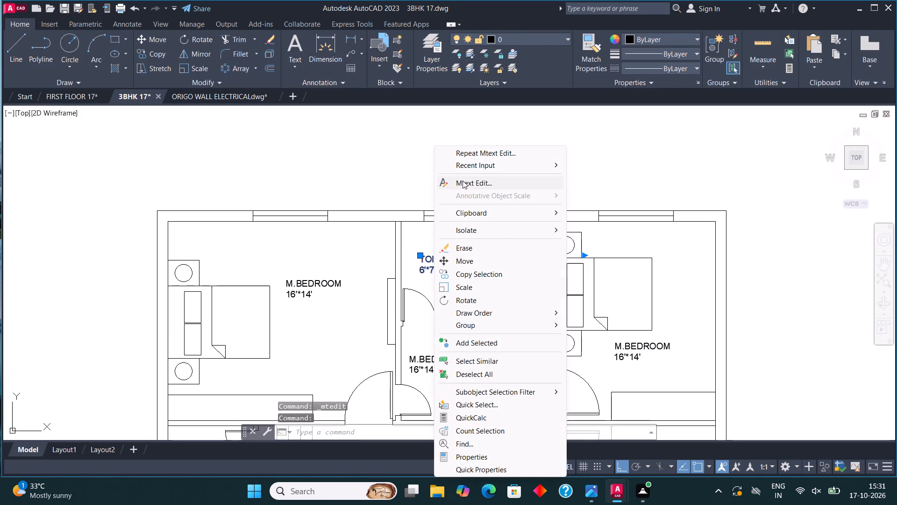
{"action": "left_click", "coordinate": [463, 180]}
{"action": "left_click", "coordinate": [420, 268]}
{"action": "key", "text": "space"}
{"action": "key", "text": "space"}
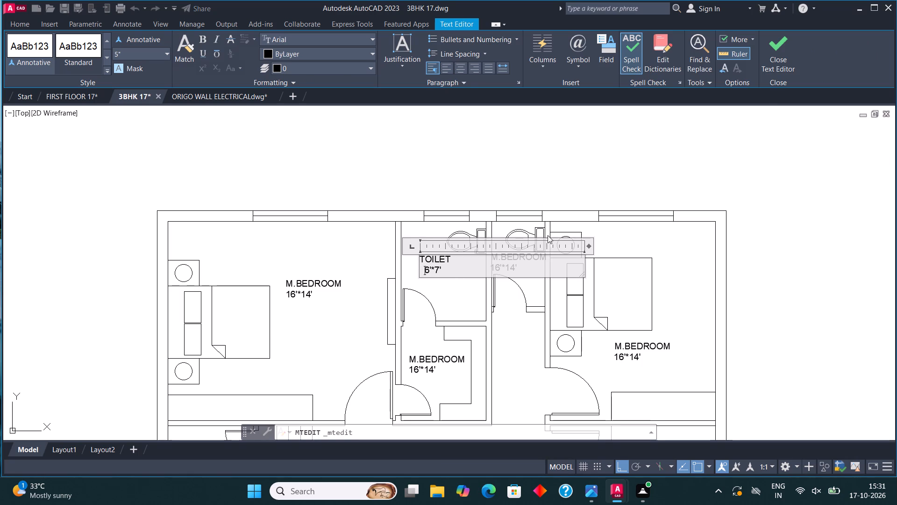
{"action": "left_click", "coordinate": [775, 44]}
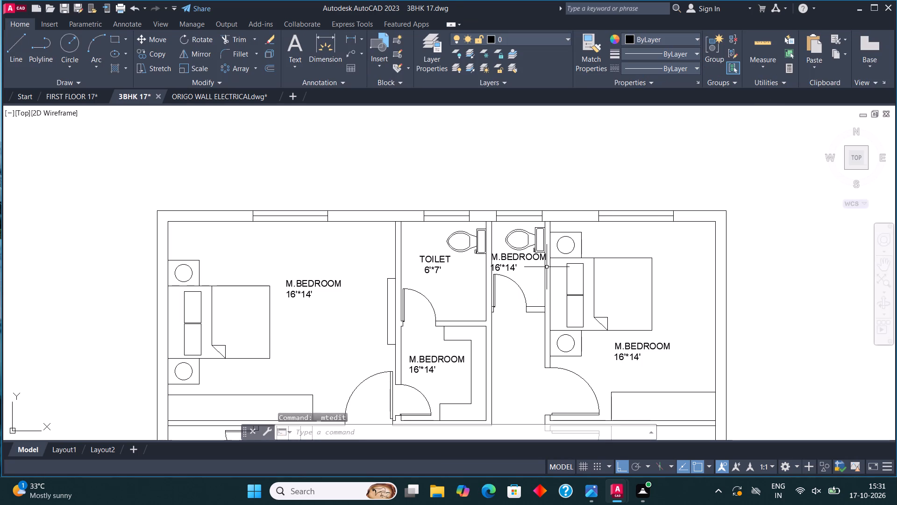
Replace the east bathroom's label text with TOILET and 6'*6' on two lines, indenting the size by two spaces.
{"action": "left_click", "coordinate": [514, 254]}
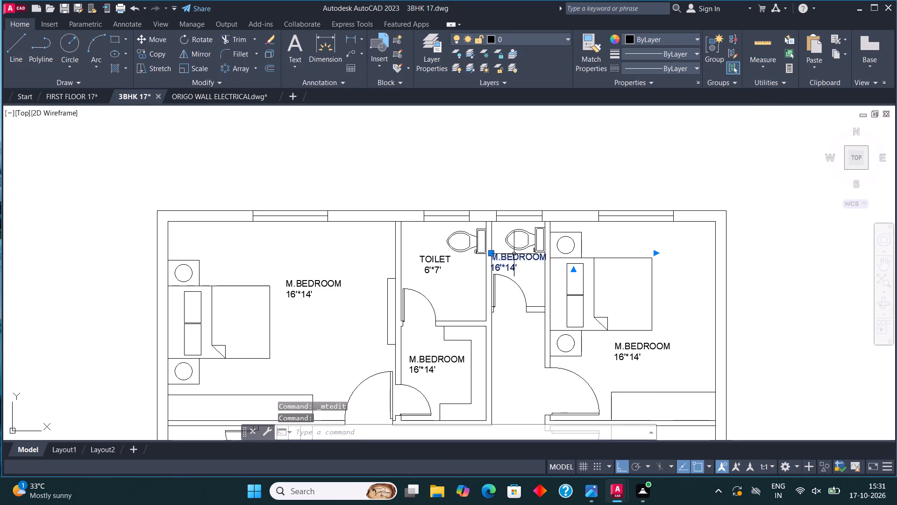
{"action": "right_click", "coordinate": [513, 254]}
{"action": "left_click", "coordinate": [558, 181]}
{"action": "left_click", "coordinate": [524, 266]}
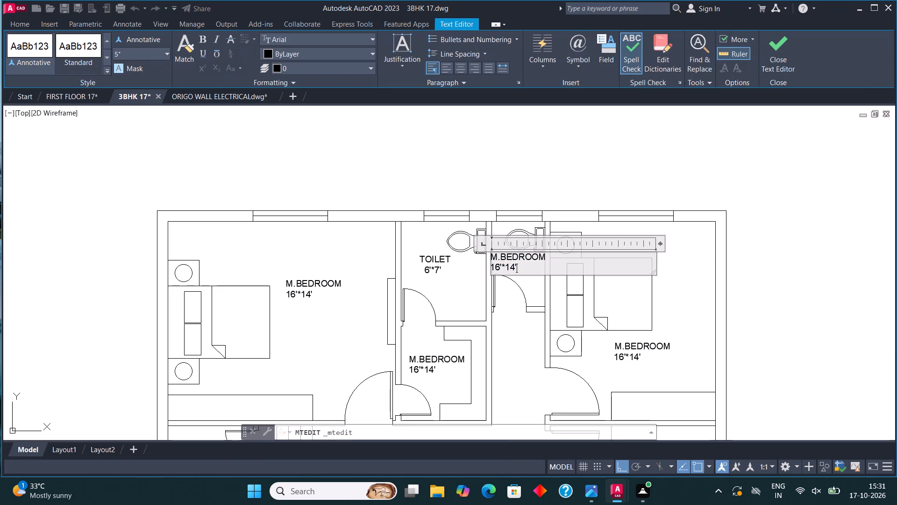
{"action": "key", "text": "BackSpace"}
{"action": "key", "text": "BackSpace"}
{"action": "key", "text": "BackSpace"}
{"action": "key", "text": "BackSpace"}
{"action": "key", "text": "BackSpace"}
{"action": "key", "text": "BackSpace"}
{"action": "key", "text": "BackSpace"}
{"action": "key", "text": "BackSpace"}
{"action": "key", "text": "BackSpace"}
{"action": "key", "text": "BackSpace"}
{"action": "key", "text": "BackSpace"}
{"action": "key", "text": "BackSpace"}
{"action": "key", "text": "BackSpace"}
{"action": "key", "text": "BackSpace"}
{"action": "key", "text": "BackSpace"}
{"action": "key", "text": "BackSpace"}
{"action": "key", "text": "BackSpace"}
{"action": "key", "text": "BackSpace"}
{"action": "key", "text": "BackSpace"}
{"action": "key", "text": "BackSpace"}
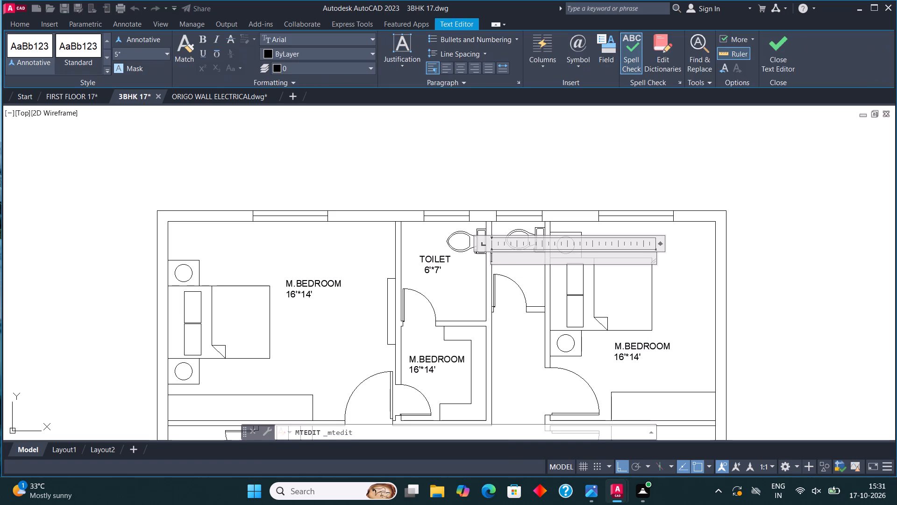
{"action": "type", "text": "TOILET"}
{"action": "key", "text": "Return"}
{"action": "type", "text": "6'"}
{"action": "type", "text": "*3"}
{"action": "key", "text": "BackSpace"}
{"action": "type", "text": "6'"}
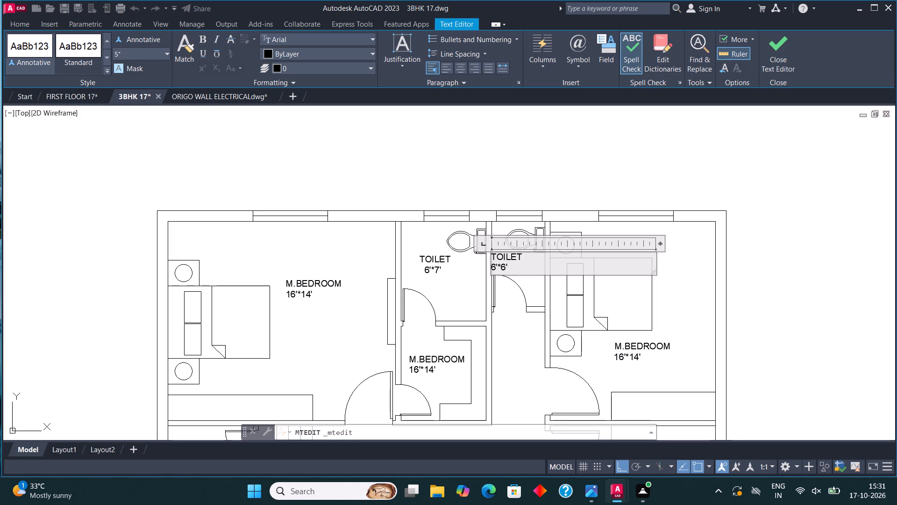
{"action": "left_click", "coordinate": [492, 267]}
{"action": "key", "text": "space"}
{"action": "key", "text": "space"}
{"action": "left_click", "coordinate": [776, 41]}
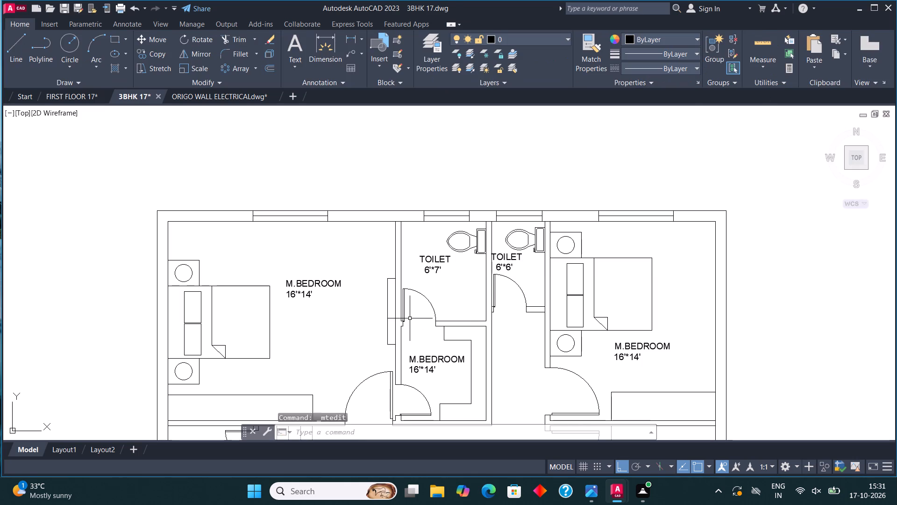
Change the northeast bedroom's label to BEDROOM and 12'*14', indenting the size line by two spaces.
{"action": "left_click", "coordinate": [632, 346]}
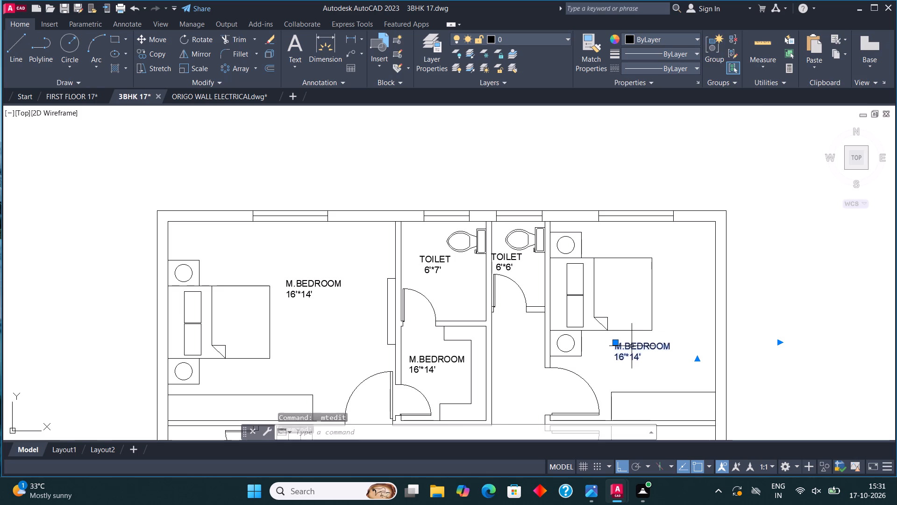
{"action": "right_click", "coordinate": [632, 346]}
{"action": "left_click", "coordinate": [680, 48]}
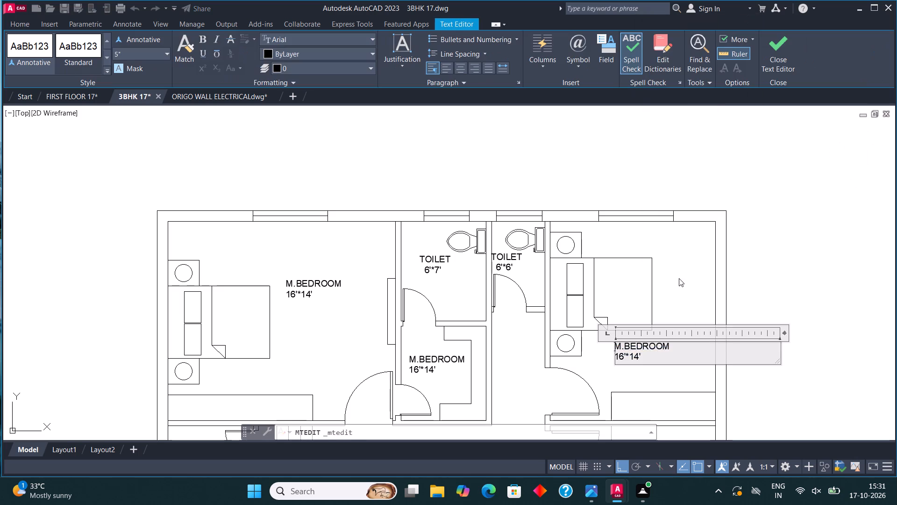
{"action": "left_click", "coordinate": [624, 349]}
{"action": "key", "text": "BackSpace"}
{"action": "key", "text": "BackSpace"}
{"action": "left_click", "coordinate": [643, 358]}
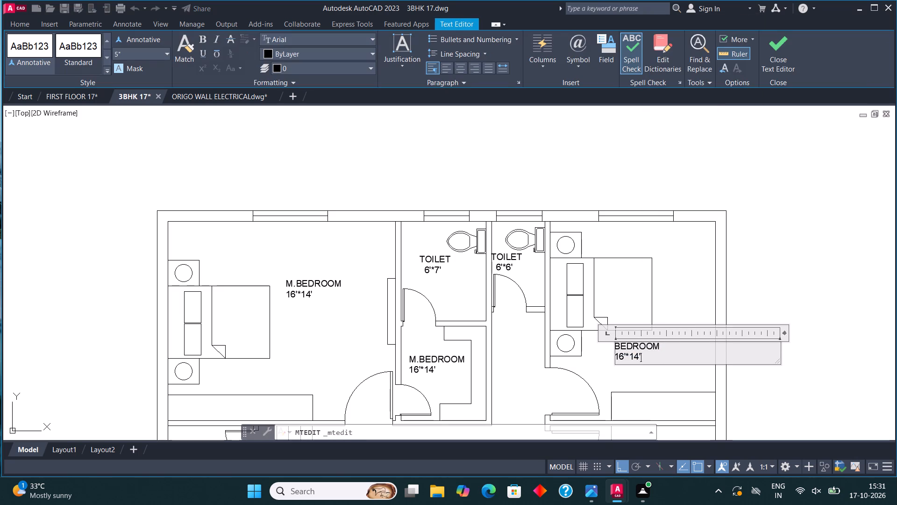
{"action": "key", "text": "BackSpace"}
{"action": "key", "text": "BackSpace"}
{"action": "key", "text": "BackSpace"}
{"action": "key", "text": "BackSpace"}
{"action": "key", "text": "BackSpace"}
{"action": "key", "text": "BackSpace"}
{"action": "type", "text": "2'"}
{"action": "type", "text": "*14'"}
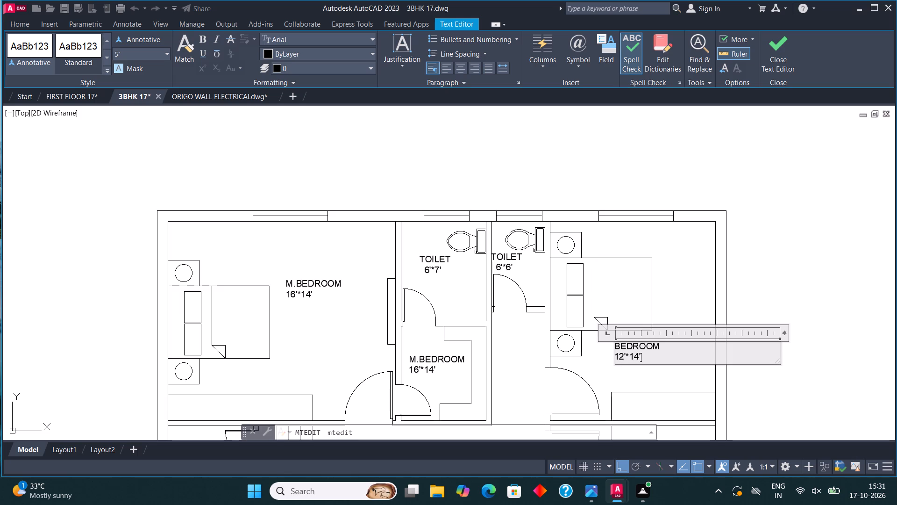
{"action": "left_click", "coordinate": [616, 356]}
{"action": "key", "text": "space"}
{"action": "key", "text": "space"}
{"action": "left_click", "coordinate": [781, 49]}
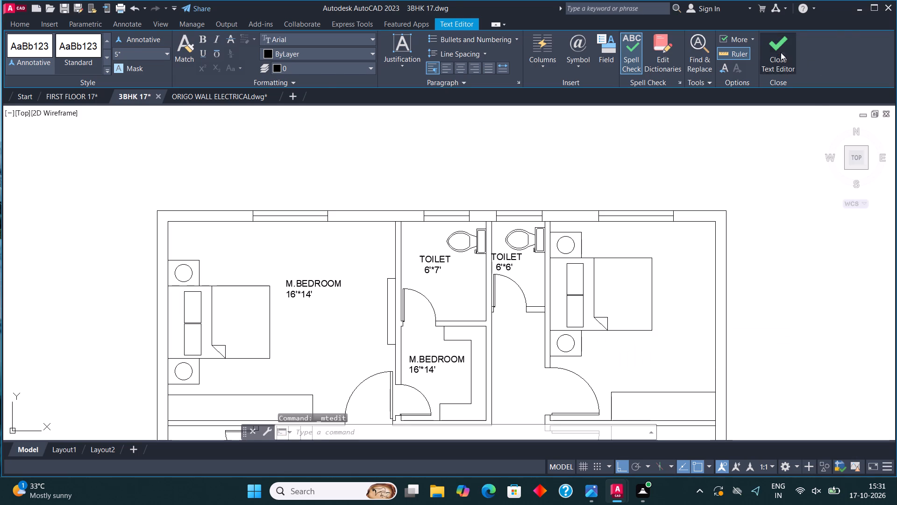
Replace the label text in the room below the west toilet with DRESSING and 6'*6'6" on two lines, indenting the size by two spaces.
{"action": "scroll", "coordinate": [606, 318], "scroll_direction": "down", "scroll_amount": 1}
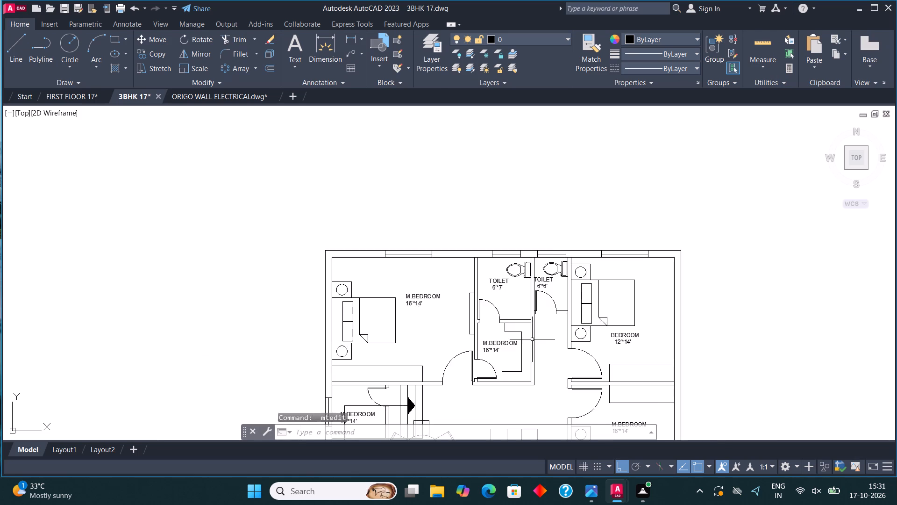
{"action": "scroll", "coordinate": [502, 344], "scroll_direction": "up", "scroll_amount": 1}
{"action": "left_click", "coordinate": [501, 344]}
{"action": "right_click", "coordinate": [501, 344]}
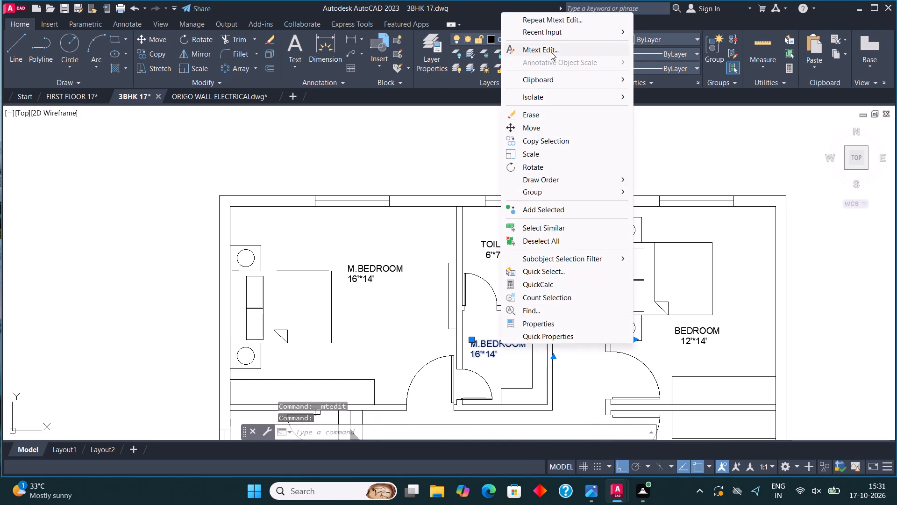
{"action": "left_click", "coordinate": [551, 50]}
{"action": "left_click", "coordinate": [505, 359]}
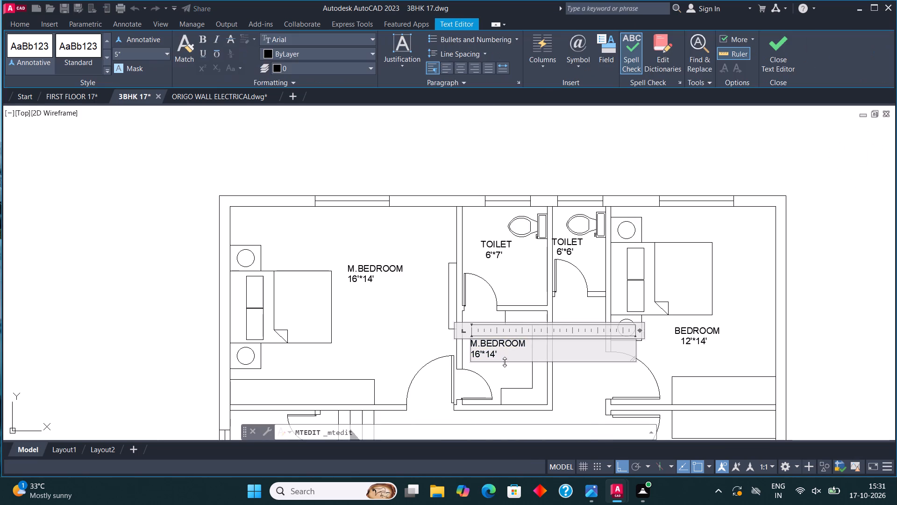
{"action": "key", "text": "BackSpace"}
{"action": "key", "text": "BackSpace"}
{"action": "key", "text": "BackSpace"}
{"action": "key", "text": "BackSpace"}
{"action": "key", "text": "BackSpace"}
{"action": "key", "text": "BackSpace"}
{"action": "key", "text": "BackSpace"}
{"action": "key", "text": "BackSpace"}
{"action": "key", "text": "BackSpace"}
{"action": "key", "text": "BackSpace"}
{"action": "key", "text": "BackSpace"}
{"action": "key", "text": "BackSpace"}
{"action": "key", "text": "BackSpace"}
{"action": "key", "text": "BackSpace"}
{"action": "key", "text": "BackSpace"}
{"action": "key", "text": "BackSpace"}
{"action": "key", "text": "BackSpace"}
{"action": "key", "text": "BackSpace"}
{"action": "key", "text": "BackSpace"}
{"action": "key", "text": "BackSpace"}
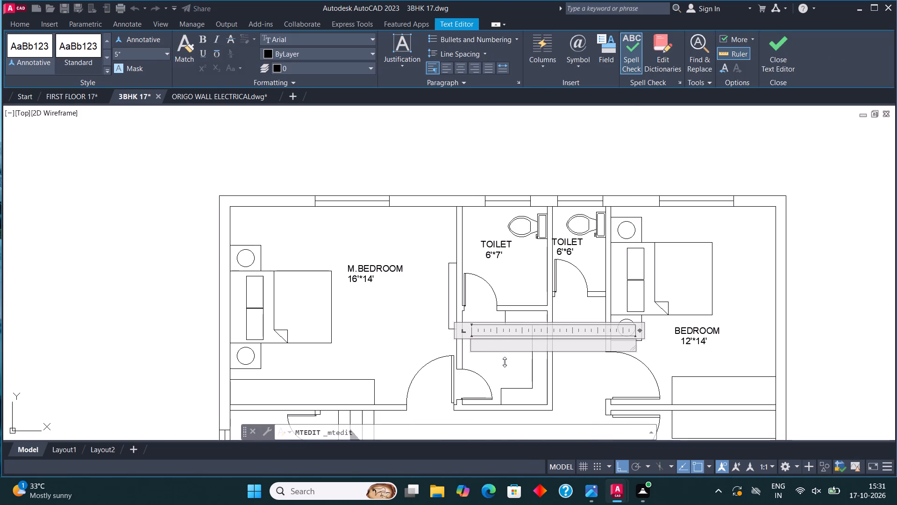
{"action": "type", "text": "DRESSINGG"}
{"action": "key", "text": "Return"}
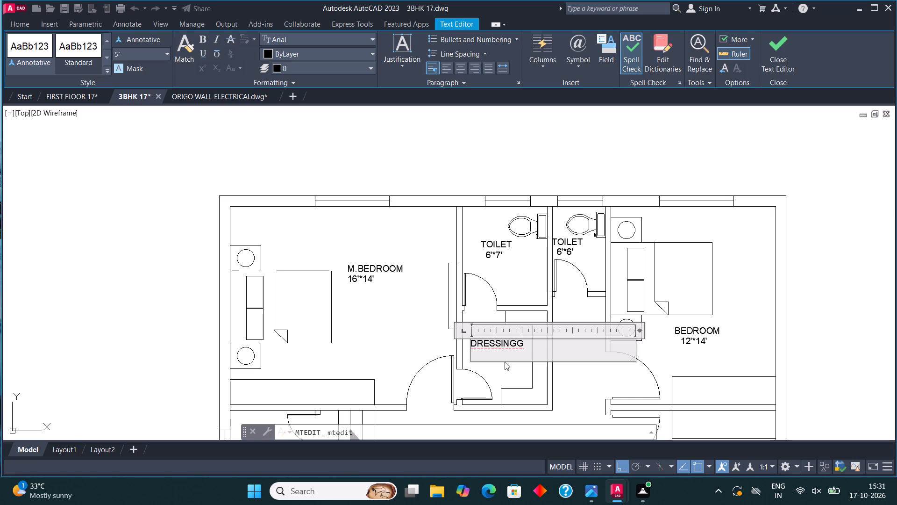
{"action": "type", "text": "6'"}
{"action": "key", "text": "asterisk"}
{"action": "key", "text": "6"}
{"action": "type", "text": "'6\""}
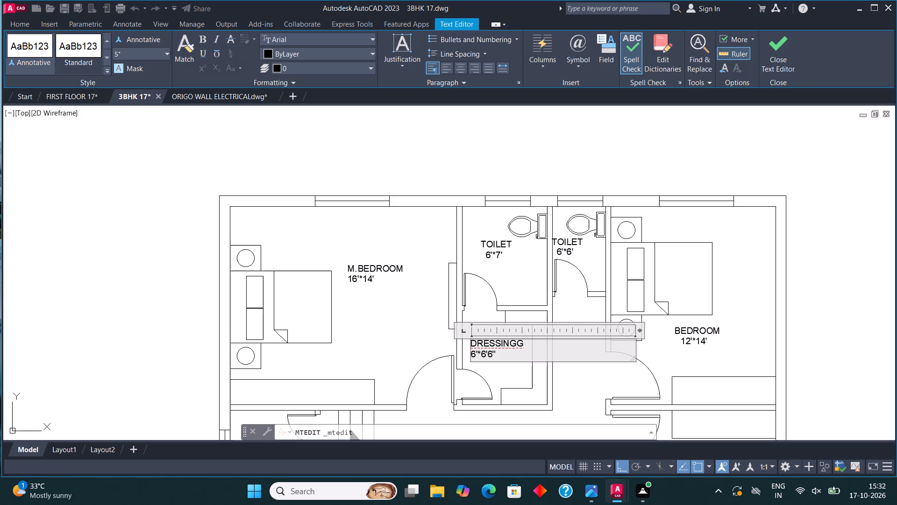
{"action": "left_click", "coordinate": [527, 341]}
{"action": "key", "text": "BackSpace"}
{"action": "left_click", "coordinate": [473, 351]}
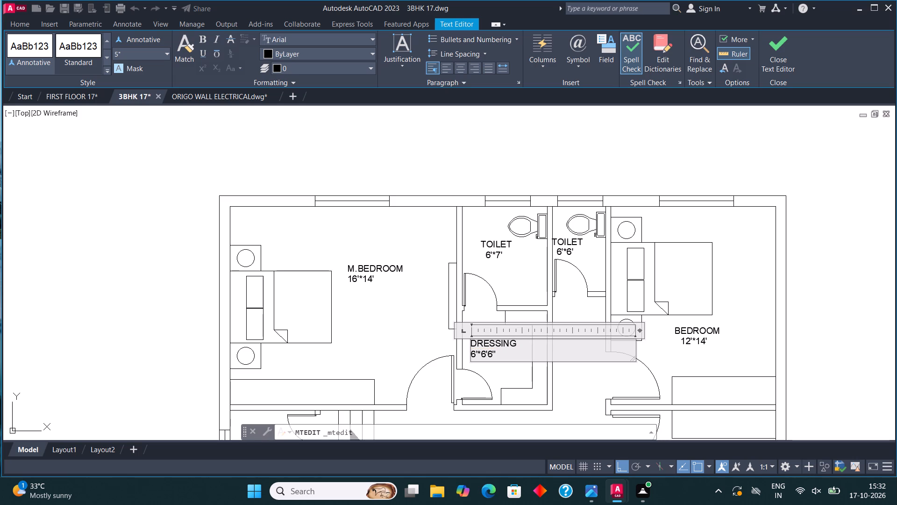
{"action": "key", "text": "space"}
{"action": "key", "text": "space"}
{"action": "left_click", "coordinate": [772, 57]}
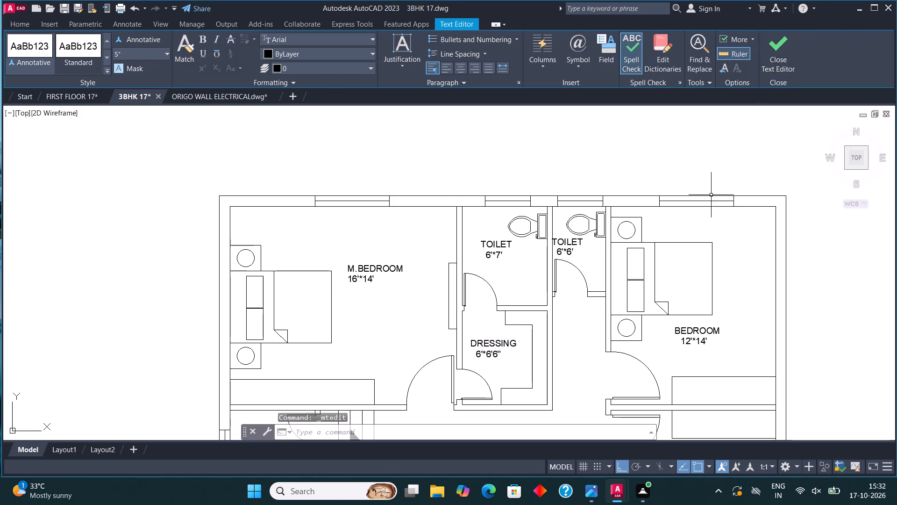
Replace the label text in the small room above the staircase with C.BATH and 4'*6' on two lines, indenting the size by two spaces.
{"action": "scroll", "coordinate": [510, 247], "scroll_direction": "down", "scroll_amount": 1}
{"action": "middle_click_drag", "start_coordinate": [514, 334], "coordinate": [521, 214]}
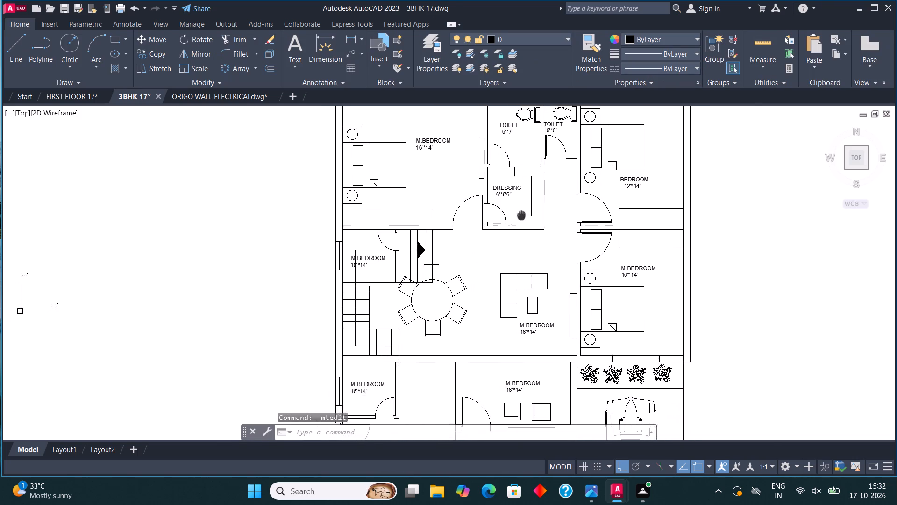
{"action": "middle_click_drag", "start_coordinate": [521, 214], "coordinate": [537, 215]}
{"action": "scroll", "coordinate": [381, 250], "scroll_direction": "up", "scroll_amount": 3}
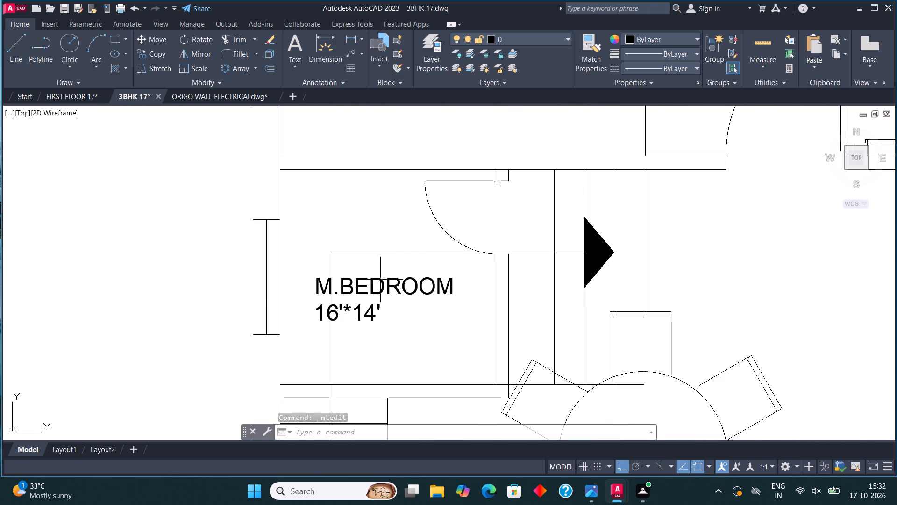
{"action": "left_click", "coordinate": [380, 284]}
{"action": "right_click", "coordinate": [380, 284]}
{"action": "left_click", "coordinate": [420, 188]}
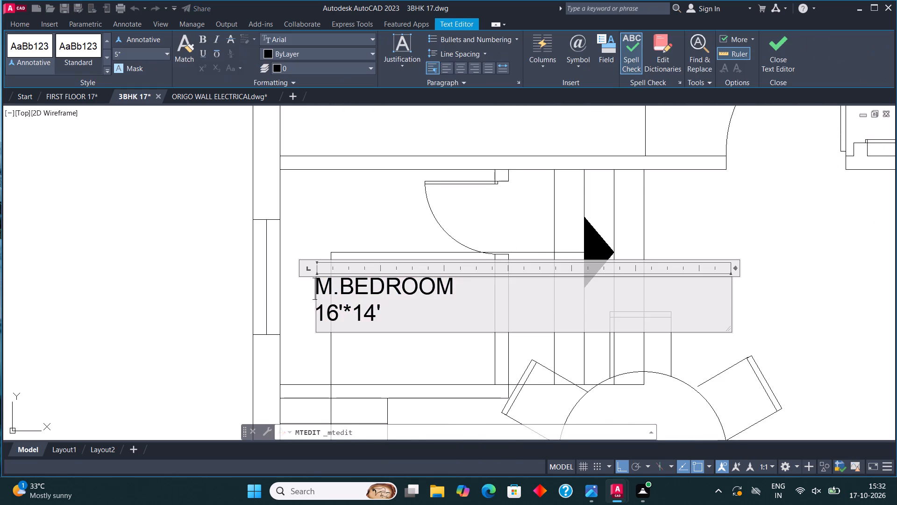
{"action": "left_click", "coordinate": [410, 323]}
{"action": "key", "text": "BackSpace"}
{"action": "key", "text": "BackSpace"}
{"action": "key", "text": "BackSpace"}
{"action": "key", "text": "BackSpace"}
{"action": "key", "text": "BackSpace"}
{"action": "key", "text": "BackSpace"}
{"action": "key", "text": "BackSpace"}
{"action": "key", "text": "BackSpace"}
{"action": "key", "text": "BackSpace"}
{"action": "key", "text": "BackSpace"}
{"action": "key", "text": "BackSpace"}
{"action": "key", "text": "BackSpace"}
{"action": "key", "text": "BackSpace"}
{"action": "key", "text": "BackSpace"}
{"action": "key", "text": "BackSpace"}
{"action": "key", "text": "BackSpace"}
{"action": "key", "text": "BackSpace"}
{"action": "key", "text": "BackSpace"}
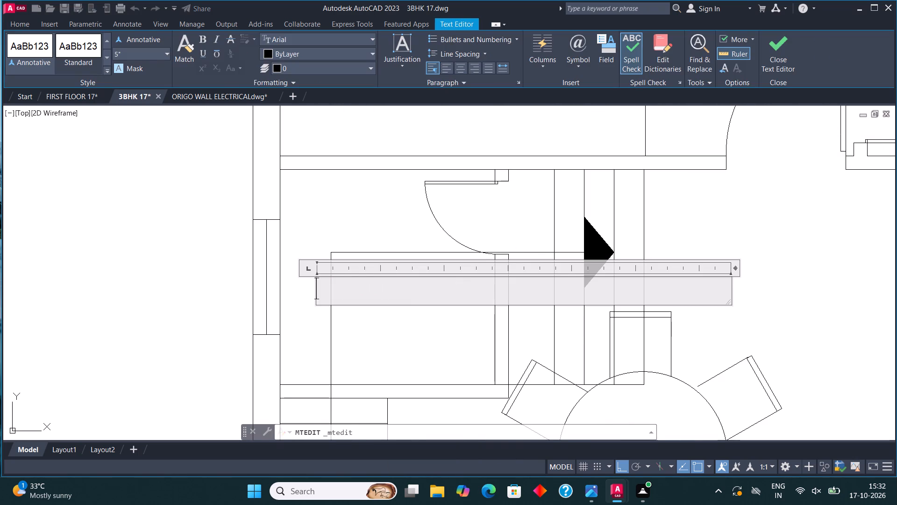
{"action": "type", "text": "C."}
{"action": "type", "text": "BATH"}
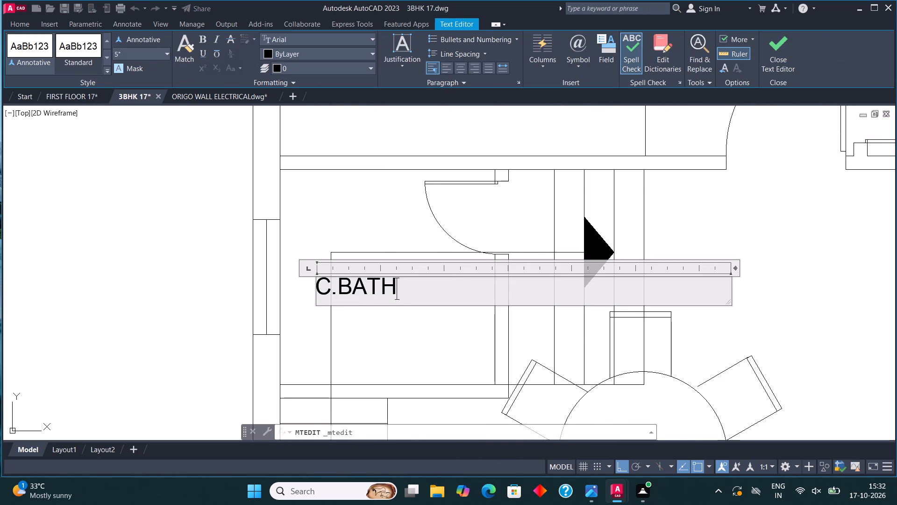
{"action": "key", "text": "Return"}
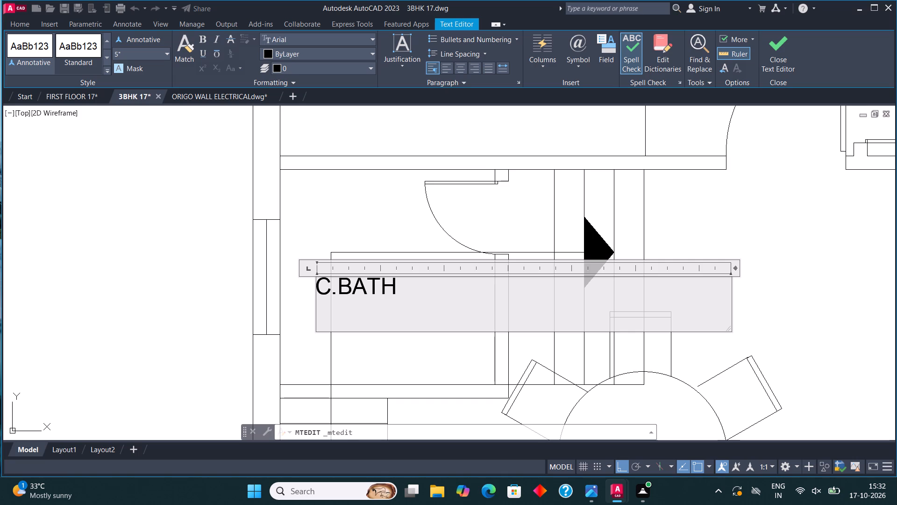
{"action": "type", "text": "4'"}
{"action": "type", "text": "*6'"}
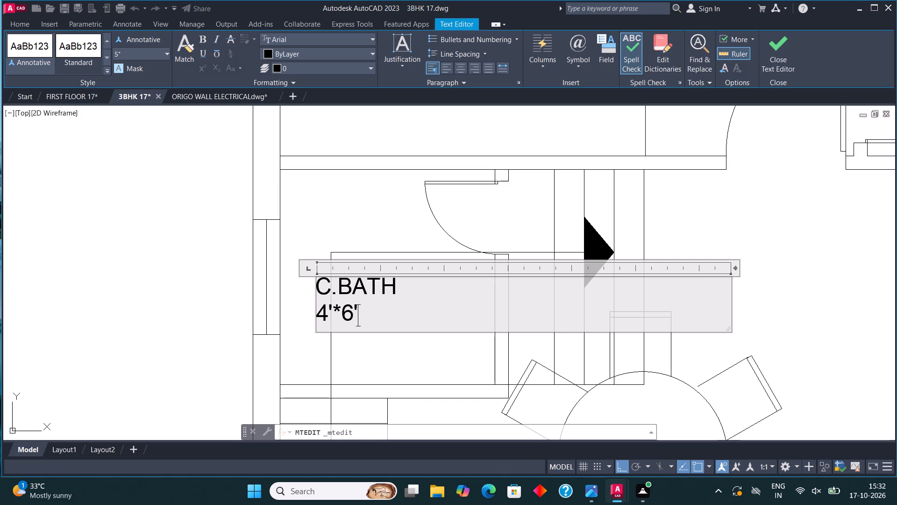
{"action": "left_click", "coordinate": [317, 313]}
{"action": "key", "text": "space"}
{"action": "key", "text": "space"}
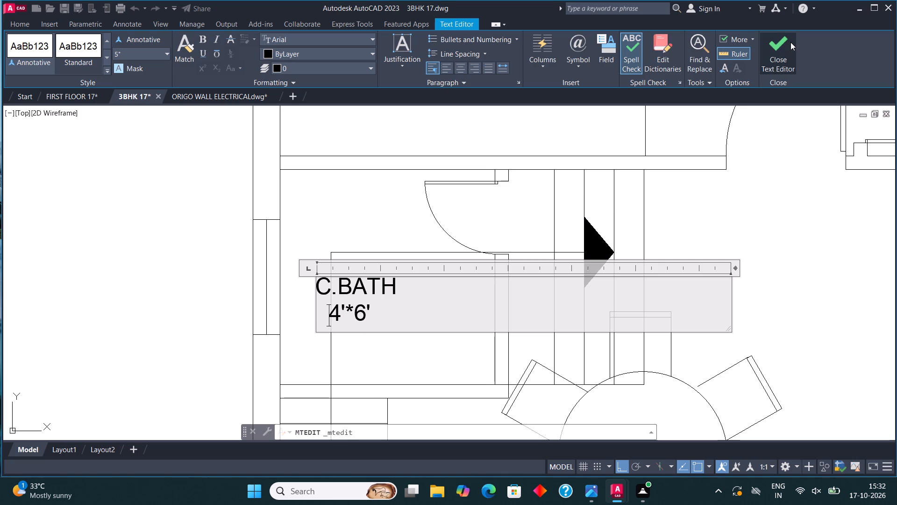
{"action": "left_click", "coordinate": [774, 49]}
Replace the label text in the room below the staircase with UTILITY and 6'6"*6' on two lines, indenting the size by one space.
{"action": "scroll", "coordinate": [329, 286], "scroll_direction": "down", "scroll_amount": 3}
{"action": "middle_click_drag", "start_coordinate": [360, 245], "coordinate": [360, 216]}
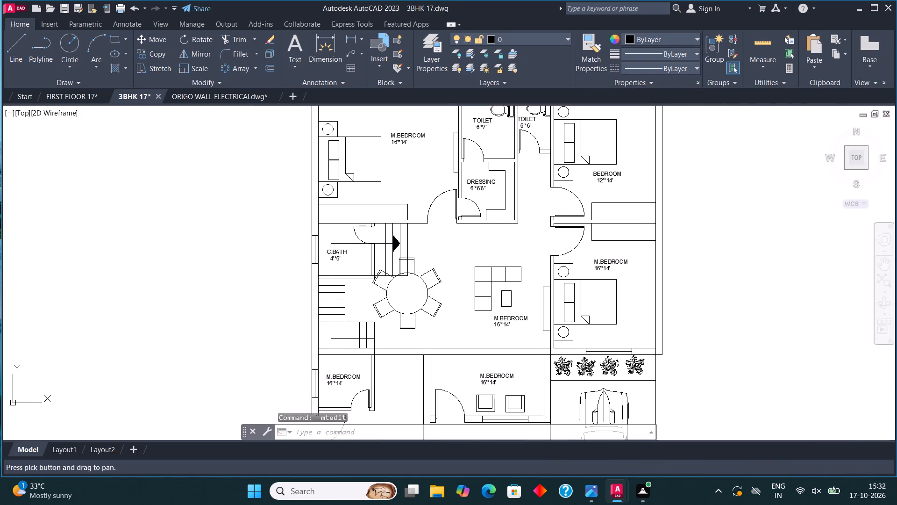
{"action": "scroll", "coordinate": [374, 240], "scroll_direction": "down", "scroll_amount": 2}
{"action": "scroll", "coordinate": [363, 296], "scroll_direction": "up", "scroll_amount": 5}
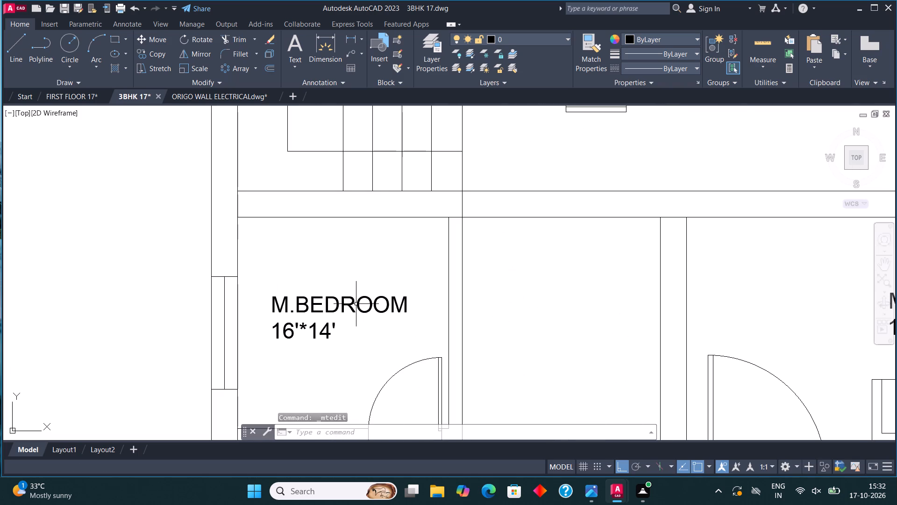
{"action": "left_click", "coordinate": [356, 304]}
{"action": "right_click", "coordinate": [356, 304]}
{"action": "left_click", "coordinate": [396, 188]}
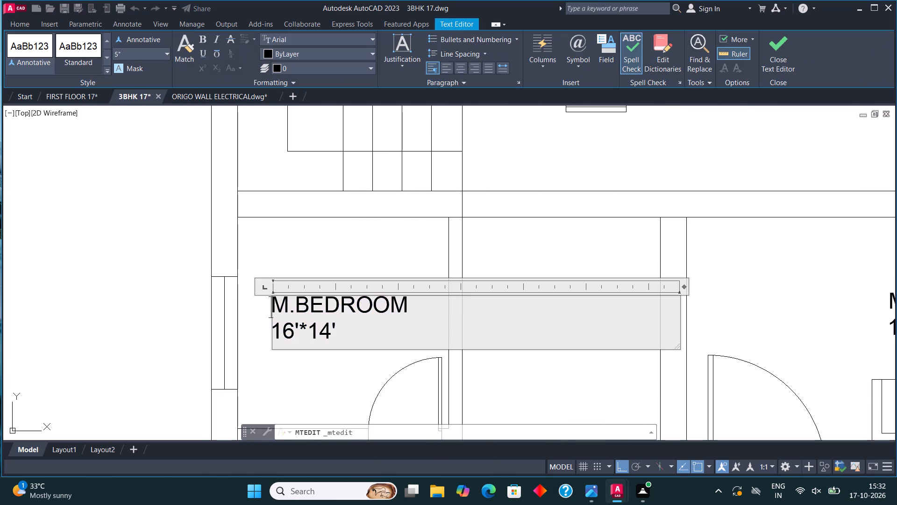
{"action": "left_click", "coordinate": [369, 324]}
{"action": "key", "text": "BackSpace"}
{"action": "key", "text": "BackSpace"}
{"action": "key", "text": "BackSpace"}
{"action": "key", "text": "BackSpace"}
{"action": "key", "text": "BackSpace"}
{"action": "key", "text": "BackSpace"}
{"action": "key", "text": "BackSpace"}
{"action": "key", "text": "BackSpace"}
{"action": "key", "text": "BackSpace"}
{"action": "key", "text": "BackSpace"}
{"action": "key", "text": "BackSpace"}
{"action": "key", "text": "BackSpace"}
{"action": "key", "text": "BackSpace"}
{"action": "key", "text": "BackSpace"}
{"action": "key", "text": "BackSpace"}
{"action": "key", "text": "BackSpace"}
{"action": "key", "text": "BackSpace"}
{"action": "key", "text": "BackSpace"}
{"action": "key", "text": "BackSpace"}
{"action": "key", "text": "BackSpace"}
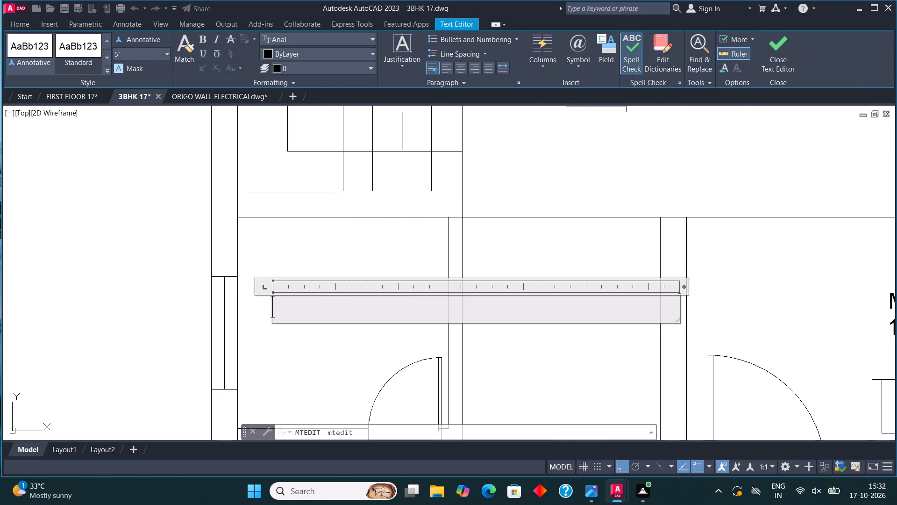
{"action": "type", "text": "UTILITY"}
{"action": "key", "text": "Return"}
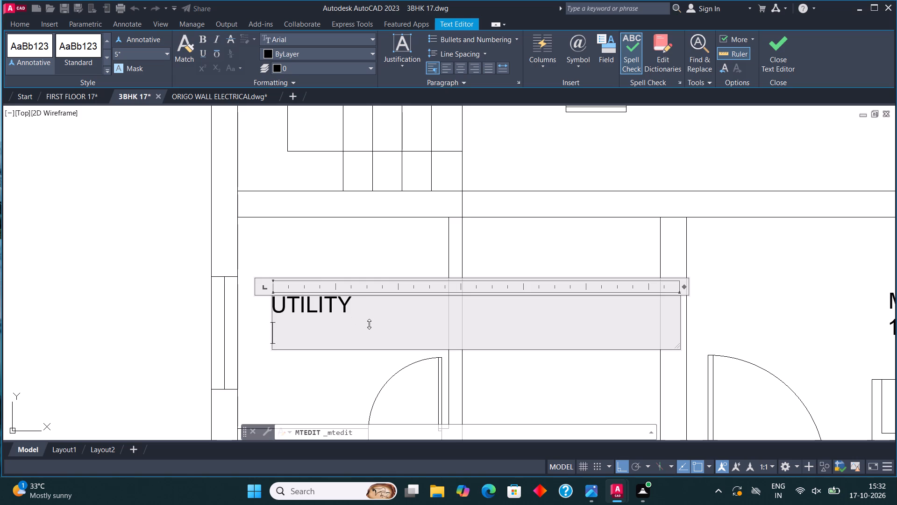
{"action": "type", "text": "6'6\""}
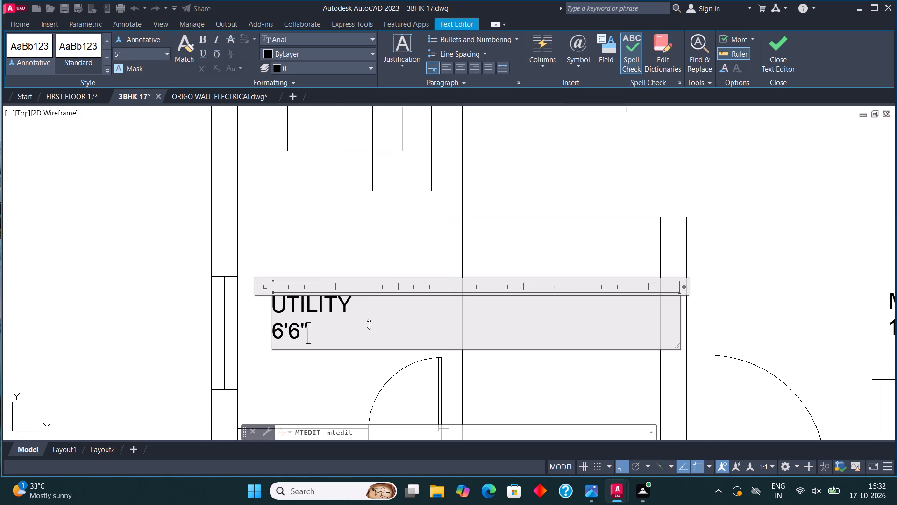
{"action": "key", "text": "asterisk"}
{"action": "type", "text": "6'"}
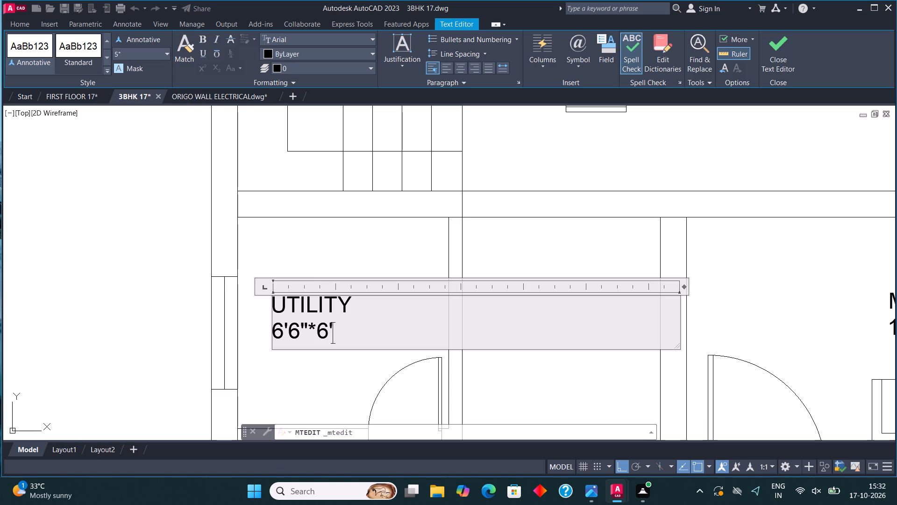
{"action": "left_click", "coordinate": [274, 329]}
{"action": "key", "text": "space"}
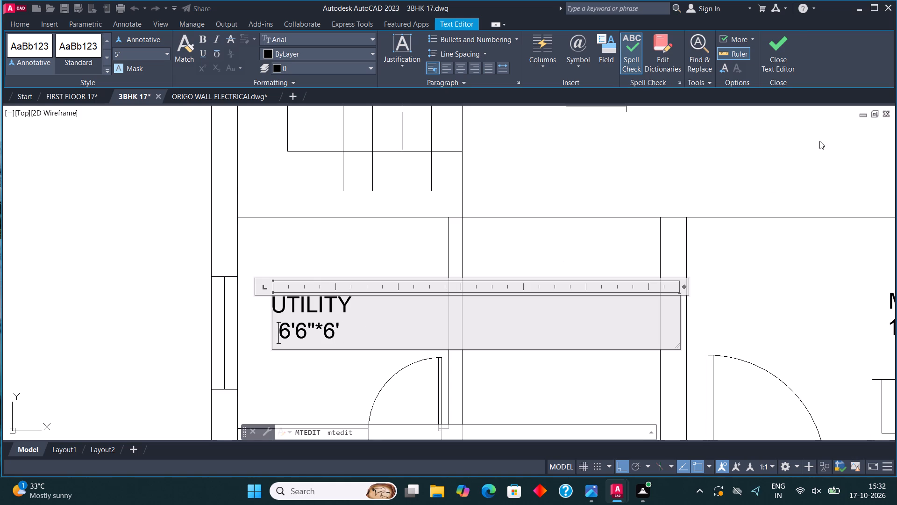
{"action": "left_click", "coordinate": [785, 42]}
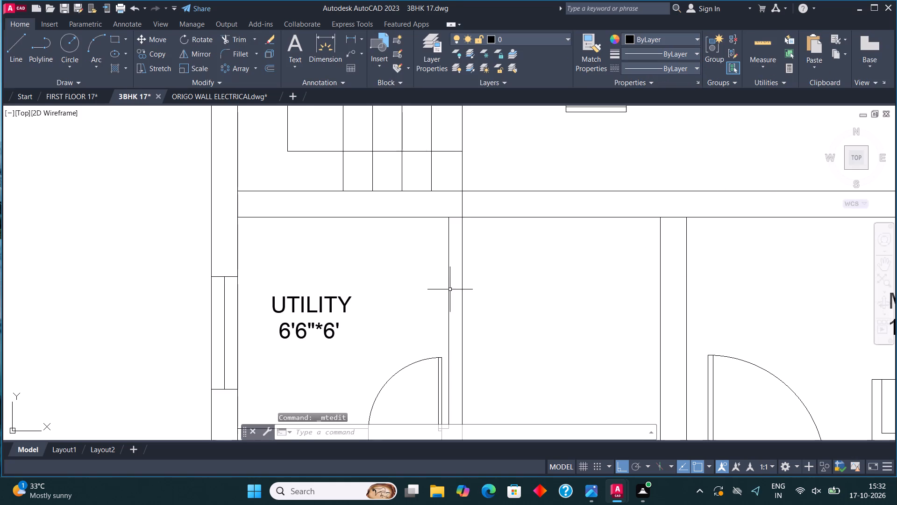
Move the UTILITY label straight down within its room, closer to the south wall and beside the door swing.
{"action": "scroll", "coordinate": [463, 311], "scroll_direction": "down", "scroll_amount": 1}
{"action": "key", "text": "space"}
{"action": "key", "text": "Escape"}
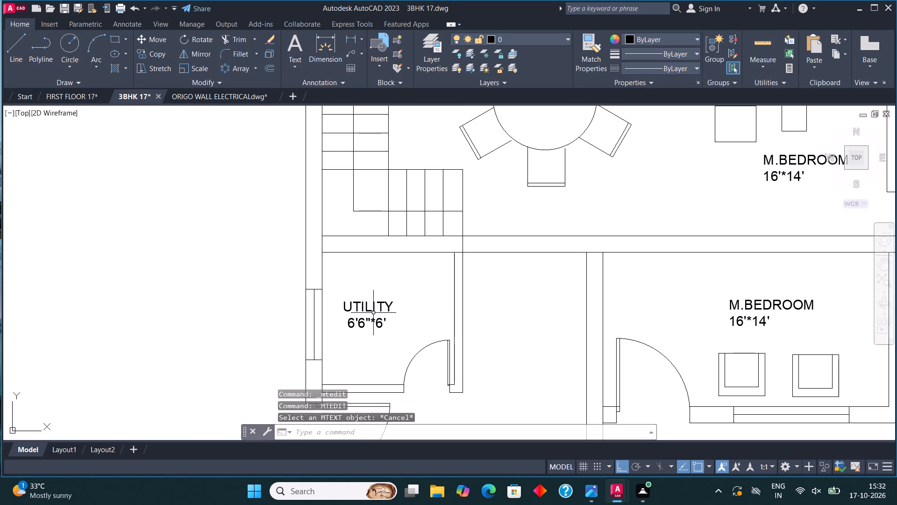
{"action": "left_click", "coordinate": [373, 309]}
{"action": "left_click", "coordinate": [149, 35]}
{"action": "left_click", "coordinate": [347, 308]}
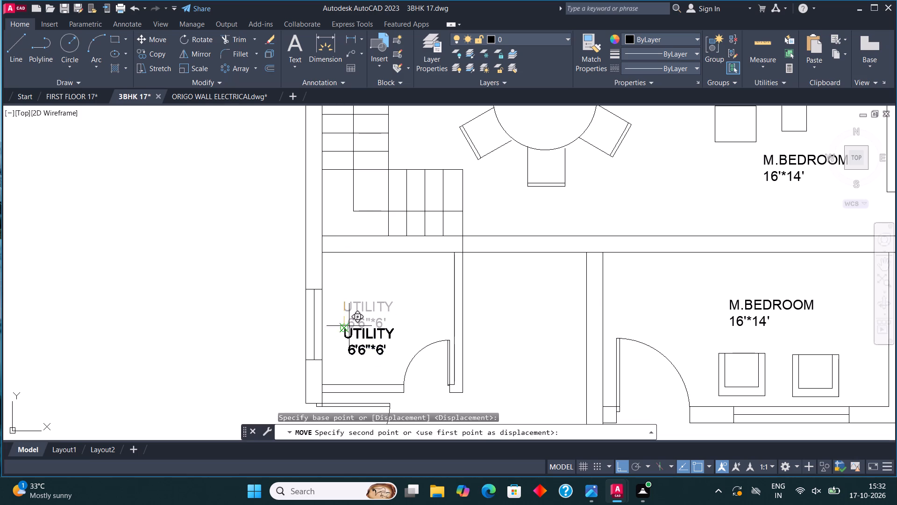
{"action": "left_click", "coordinate": [345, 342]}
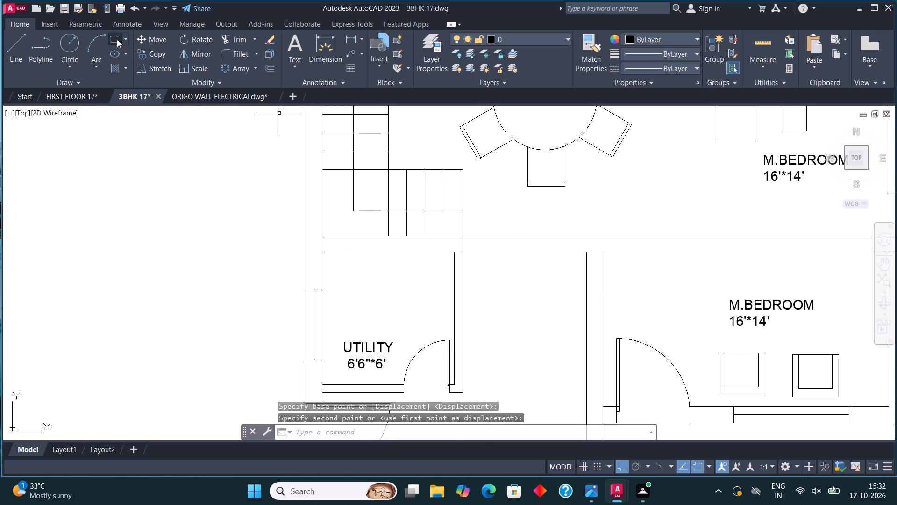
Draw a rectangle in the utility room from its northwest inner corner, ending just above the UTILITY label.
{"action": "left_click", "coordinate": [117, 39]}
{"action": "scroll", "coordinate": [461, 269], "scroll_direction": "up", "scroll_amount": 1}
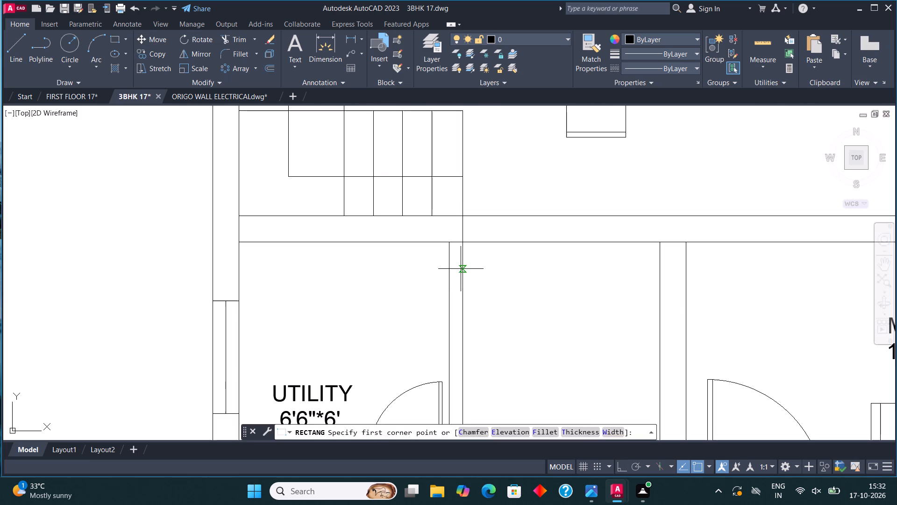
{"action": "left_click", "coordinate": [240, 241]}
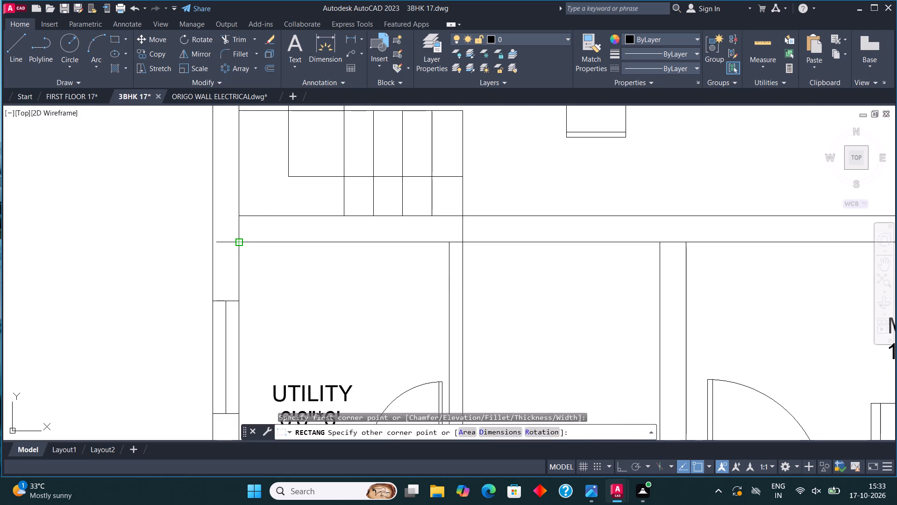
{"action": "scroll", "coordinate": [244, 256], "scroll_direction": "down", "scroll_amount": 1}
{"action": "left_click", "coordinate": [292, 316]}
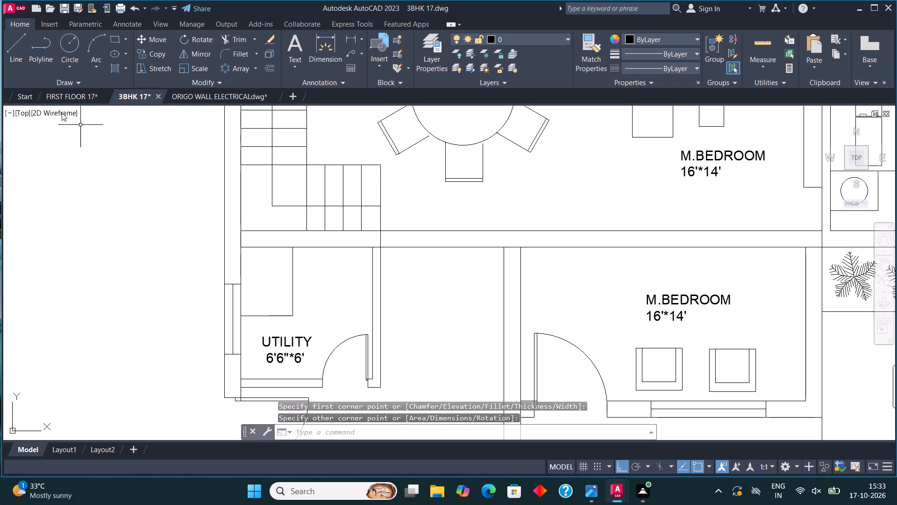
Draw a horizontal line across the utility room rectangle, just below its north edge, spanning its full width.
{"action": "left_click", "coordinate": [20, 47]}
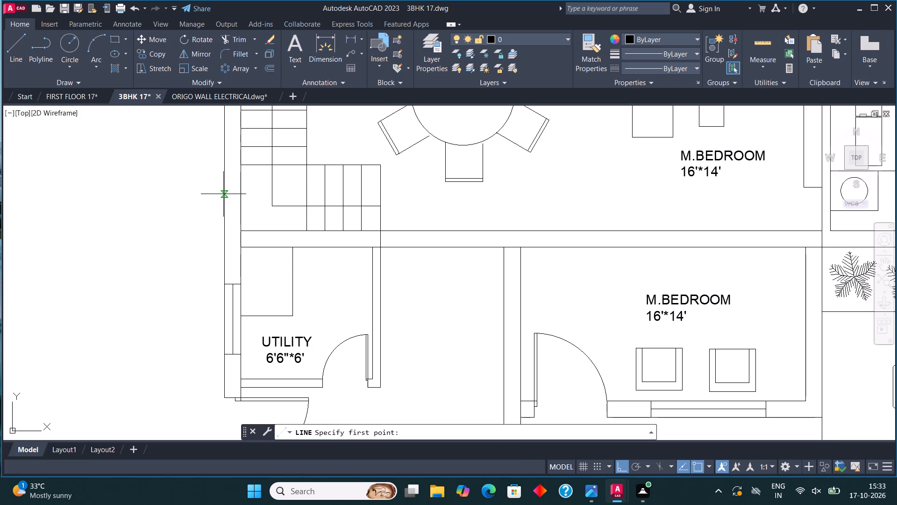
{"action": "scroll", "coordinate": [258, 245], "scroll_direction": "up", "scroll_amount": 1}
{"action": "left_click", "coordinate": [230, 260]}
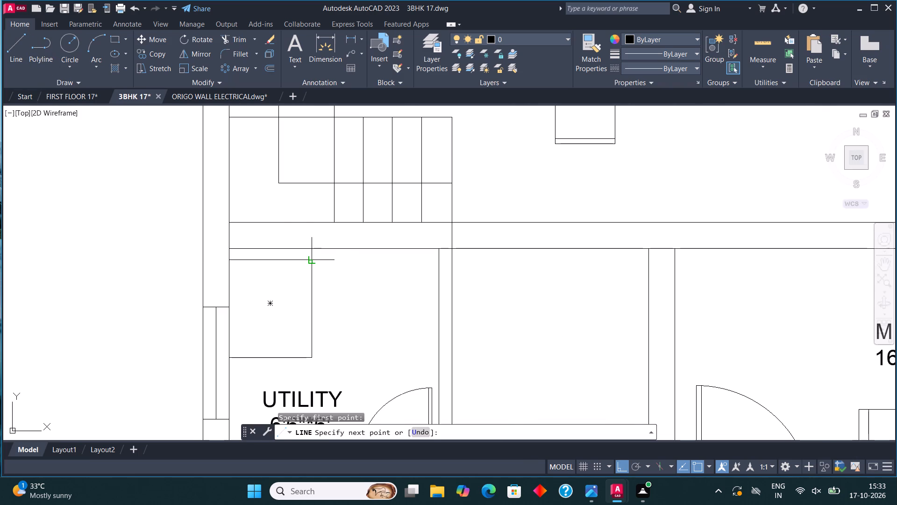
{"action": "left_click", "coordinate": [313, 263]}
{"action": "key", "text": "Escape"}
Draw a circle with a radius of about 11" at the centre of the utility room rectangle.
{"action": "left_click", "coordinate": [69, 43]}
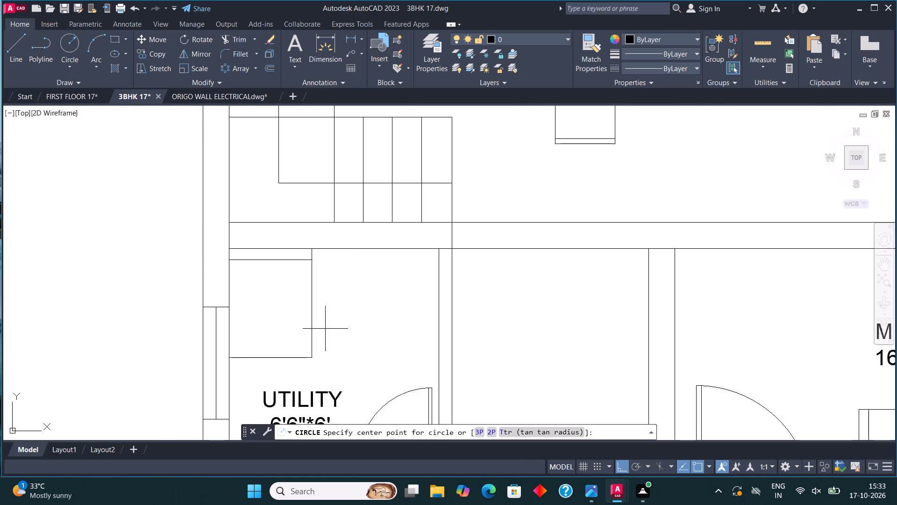
{"action": "left_click", "coordinate": [275, 302]}
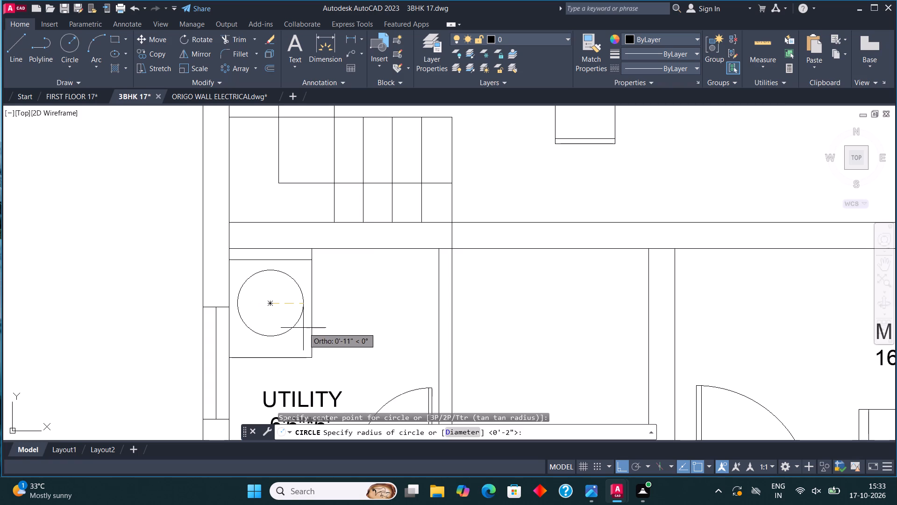
{"action": "left_click", "coordinate": [302, 327]}
Replace the label text in the room with the stove and sink with KITCHEN and 12'*11' on two lines, indenting the size by one space.
{"action": "scroll", "coordinate": [335, 254], "scroll_direction": "down", "scroll_amount": 2}
{"action": "scroll", "coordinate": [371, 219], "scroll_direction": "down", "scroll_amount": 2}
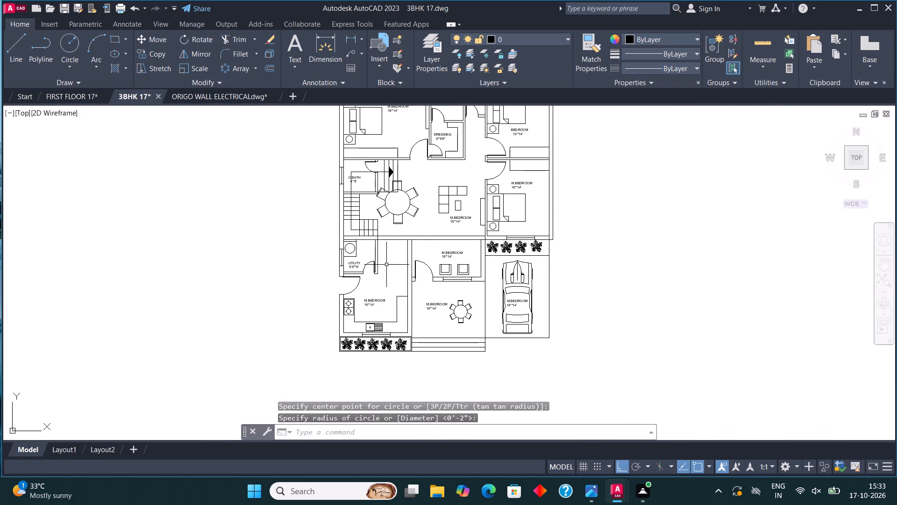
{"action": "scroll", "coordinate": [381, 294], "scroll_direction": "up", "scroll_amount": 3}
{"action": "left_click", "coordinate": [351, 319]}
{"action": "right_click", "coordinate": [349, 319]}
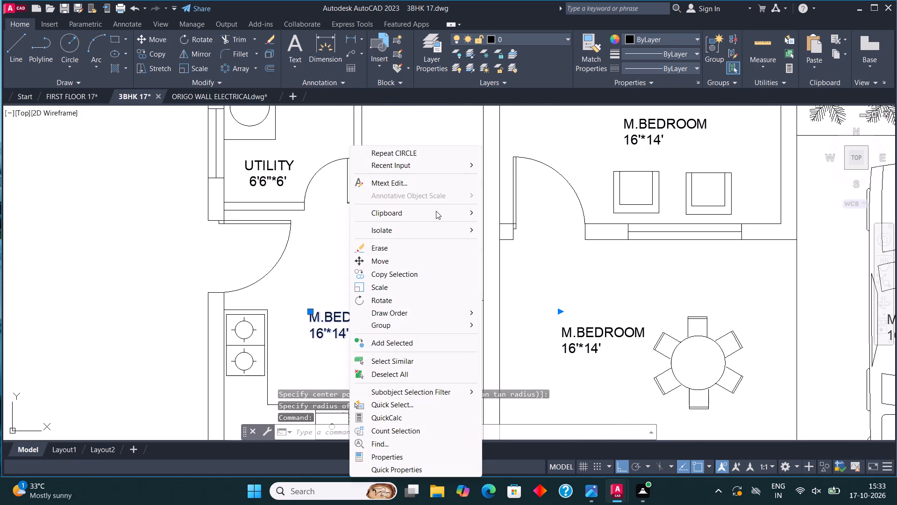
{"action": "left_click", "coordinate": [416, 185]}
{"action": "left_click", "coordinate": [371, 337]}
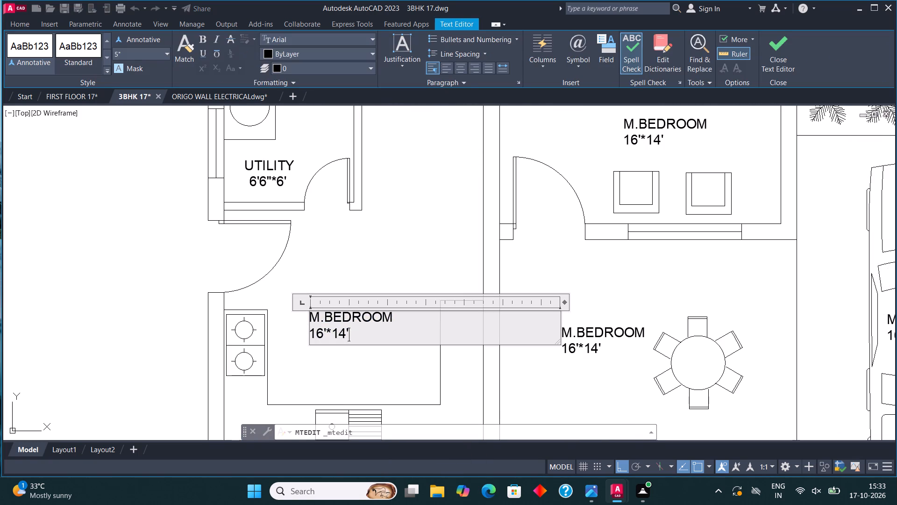
{"action": "key", "text": "BackSpace"}
{"action": "key", "text": "BackSpace"}
{"action": "key", "text": "BackSpace"}
{"action": "key", "text": "BackSpace"}
{"action": "key", "text": "BackSpace"}
{"action": "key", "text": "BackSpace"}
{"action": "key", "text": "BackSpace"}
{"action": "key", "text": "BackSpace"}
{"action": "key", "text": "BackSpace"}
{"action": "key", "text": "BackSpace"}
{"action": "key", "text": "BackSpace"}
{"action": "key", "text": "BackSpace"}
{"action": "key", "text": "BackSpace"}
{"action": "key", "text": "BackSpace"}
{"action": "key", "text": "BackSpace"}
{"action": "key", "text": "BackSpace"}
{"action": "key", "text": "BackSpace"}
{"action": "key", "text": "BackSpace"}
{"action": "key", "text": "BackSpace"}
{"action": "key", "text": "BackSpace"}
{"action": "type", "text": "KITCHEN"}
{"action": "key", "text": "Return"}
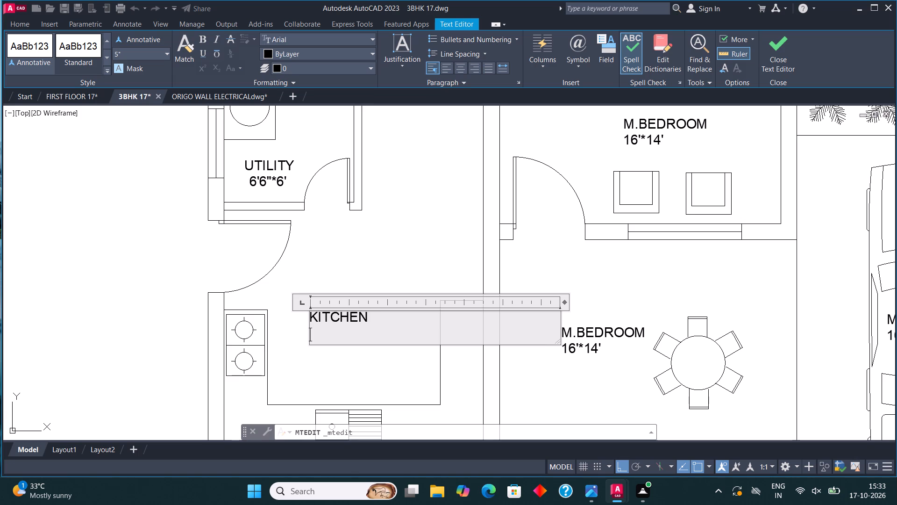
{"action": "type", "text": "12'"}
{"action": "type", "text": "*11'"}
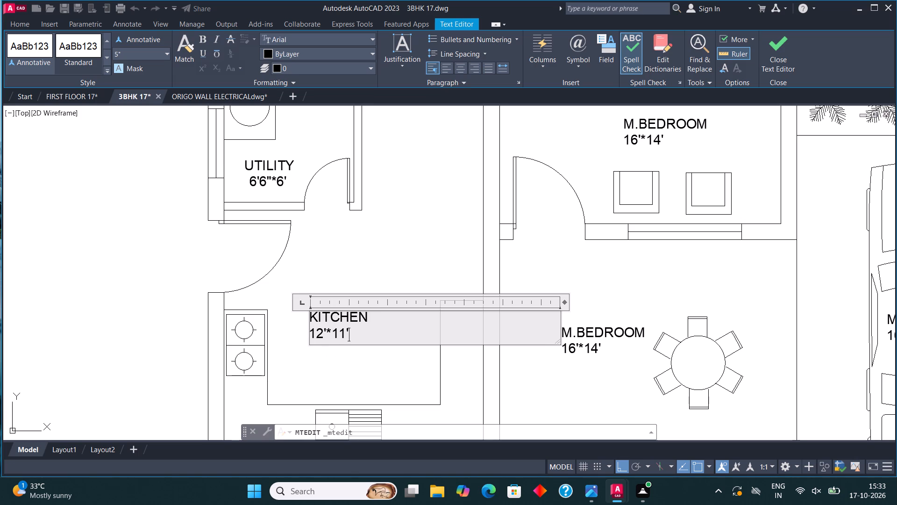
{"action": "left_click", "coordinate": [311, 336]}
{"action": "key", "text": "space"}
{"action": "left_click", "coordinate": [781, 49]}
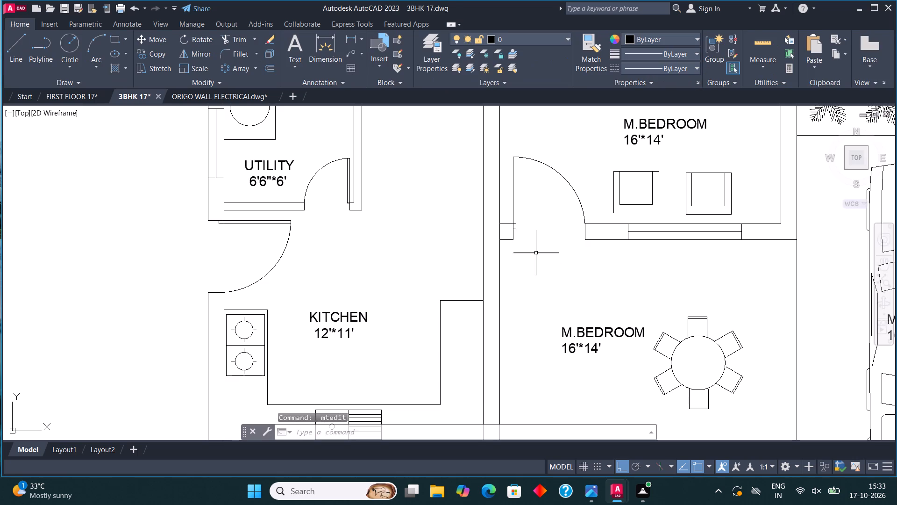
Replace the label text beside the small round table with SITOUT and 13'*8'6" on two lines, indenting the size by one space.
{"action": "scroll", "coordinate": [466, 293], "scroll_direction": "down", "scroll_amount": 2}
{"action": "scroll", "coordinate": [529, 312], "scroll_direction": "up", "scroll_amount": 2}
{"action": "left_click", "coordinate": [484, 310]}
{"action": "right_click", "coordinate": [484, 310]}
{"action": "left_click", "coordinate": [528, 180]}
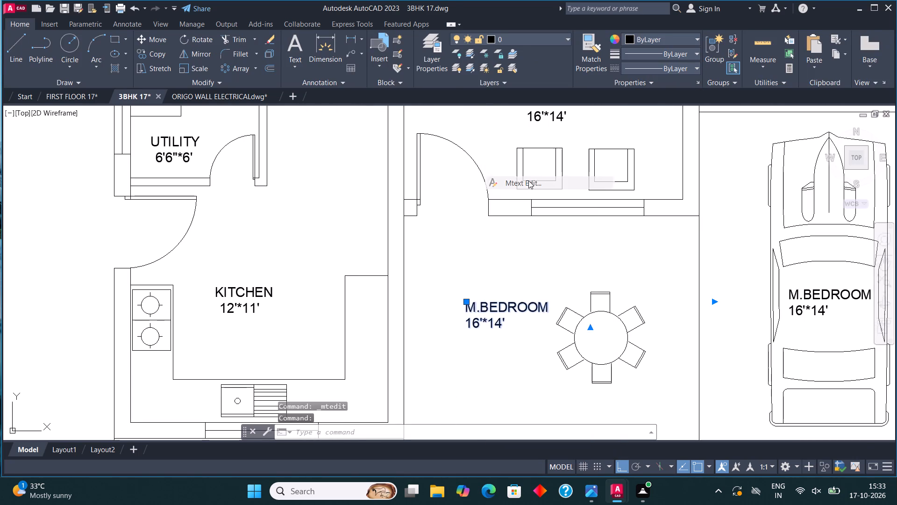
{"action": "left_click", "coordinate": [518, 324]}
{"action": "key", "text": "BackSpace"}
{"action": "key", "text": "BackSpace"}
{"action": "key", "text": "BackSpace"}
{"action": "key", "text": "BackSpace"}
{"action": "key", "text": "BackSpace"}
{"action": "key", "text": "BackSpace"}
{"action": "key", "text": "BackSpace"}
{"action": "key", "text": "BackSpace"}
{"action": "key", "text": "BackSpace"}
{"action": "key", "text": "BackSpace"}
{"action": "key", "text": "BackSpace"}
{"action": "key", "text": "BackSpace"}
{"action": "key", "text": "BackSpace"}
{"action": "key", "text": "BackSpace"}
{"action": "key", "text": "BackSpace"}
{"action": "key", "text": "BackSpace"}
{"action": "key", "text": "BackSpace"}
{"action": "key", "text": "BackSpace"}
{"action": "key", "text": "BackSpace"}
{"action": "key", "text": "BackSpace"}
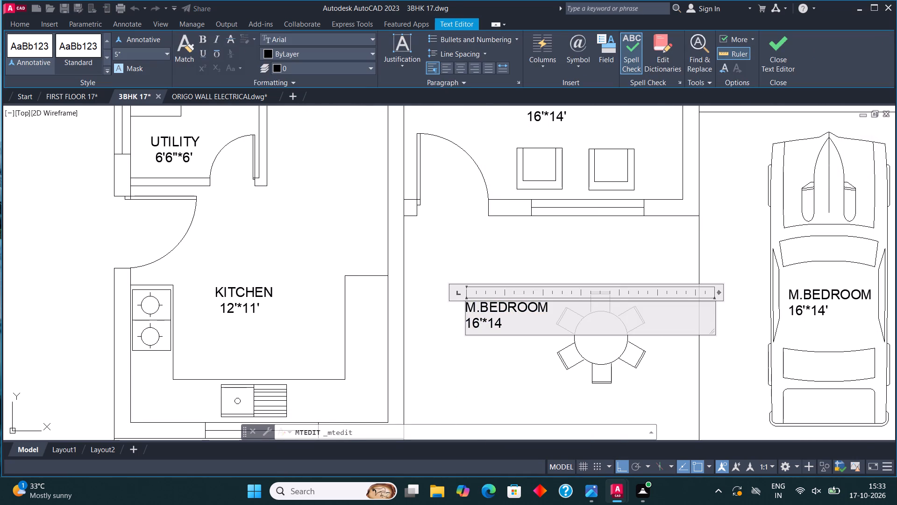
{"action": "type", "text": "SITOUT"}
{"action": "key", "text": "Return"}
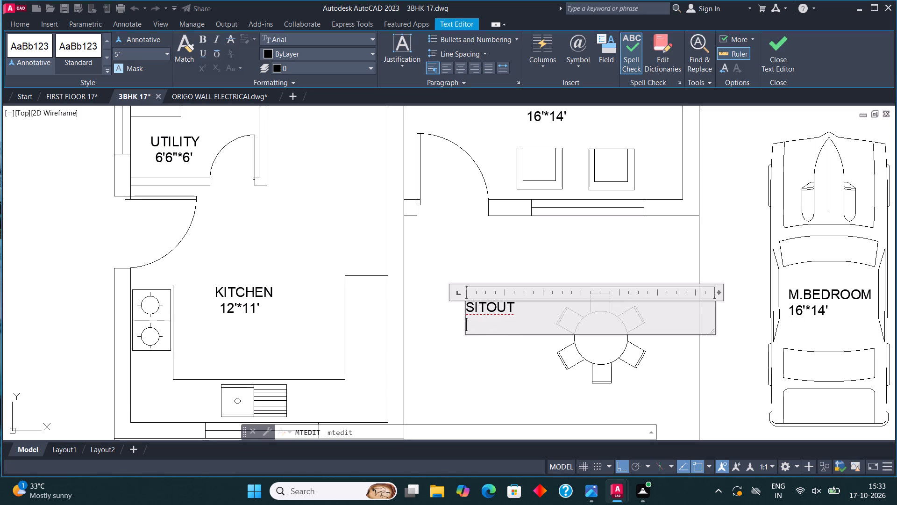
{"action": "type", "text": "13'"}
{"action": "key", "text": "asterisk"}
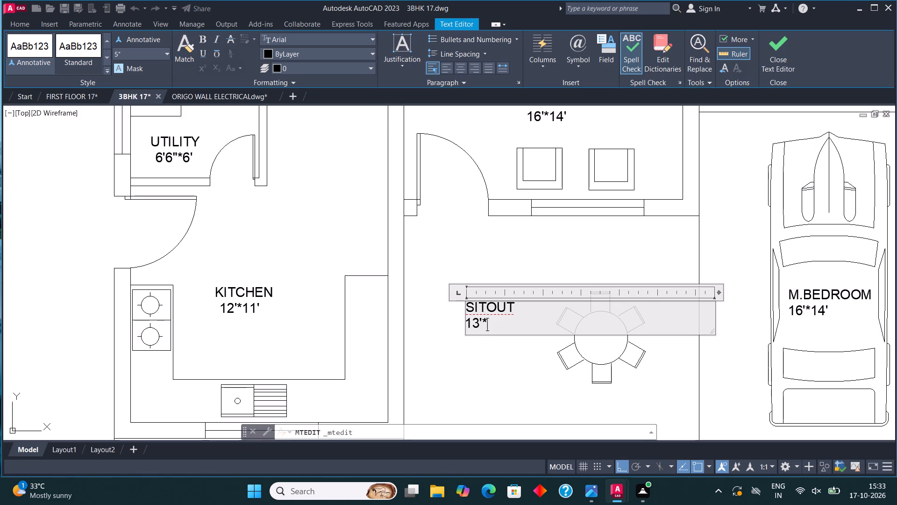
{"action": "type", "text": "8'6\""}
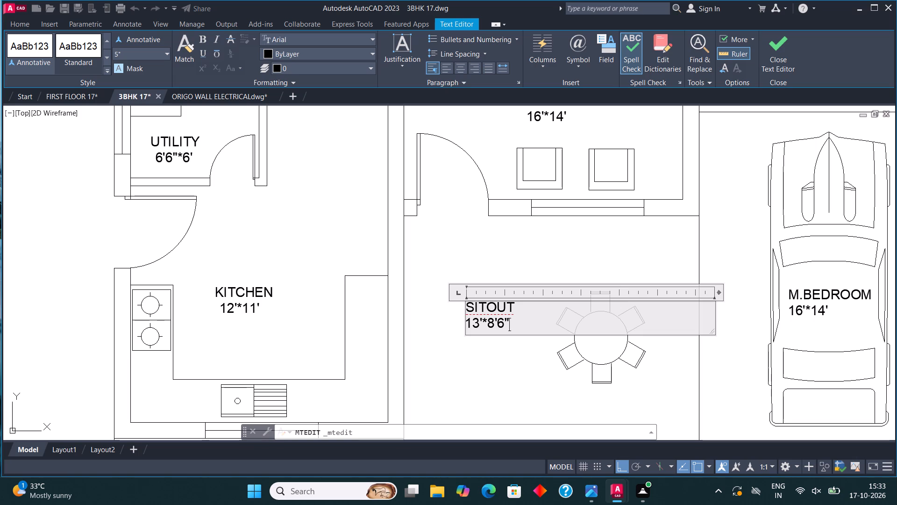
{"action": "left_click", "coordinate": [468, 325]}
{"action": "key", "text": "space"}
{"action": "left_click", "coordinate": [772, 50]}
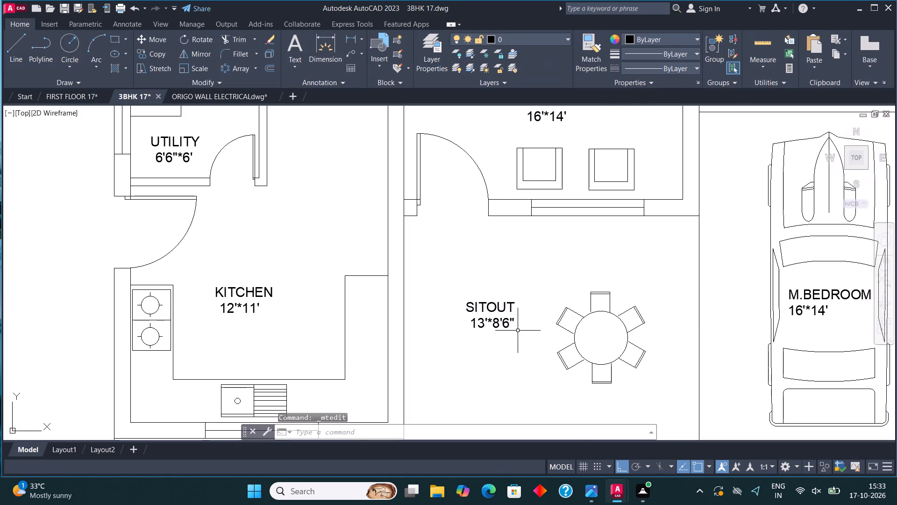
Replace the label text on the car with PARKING and 13'*17' on two lines, indenting the size by two spaces.
{"action": "scroll", "coordinate": [392, 344], "scroll_direction": "down", "scroll_amount": 1}
{"action": "middle_click_drag", "start_coordinate": [592, 325], "coordinate": [549, 317]}
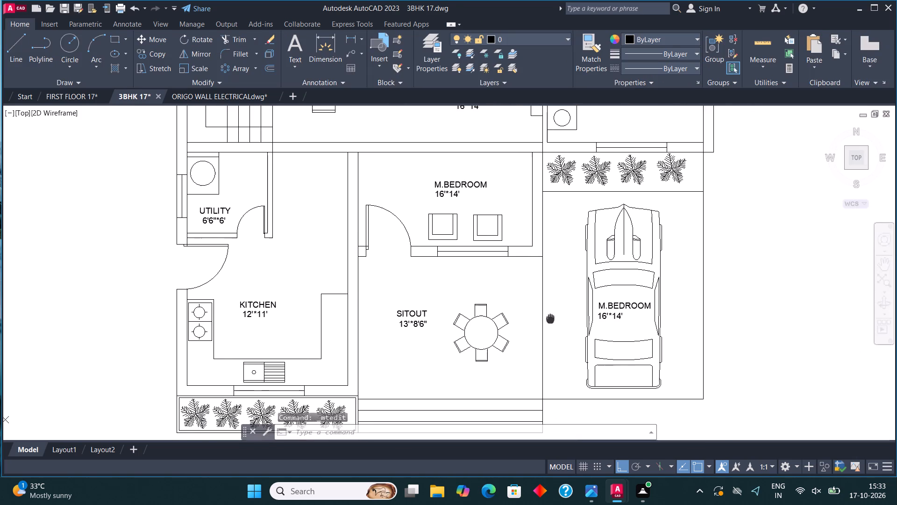
{"action": "middle_click_drag", "start_coordinate": [549, 317], "coordinate": [533, 317]}
{"action": "scroll", "coordinate": [607, 308], "scroll_direction": "up", "scroll_amount": 1}
{"action": "left_click", "coordinate": [598, 301]}
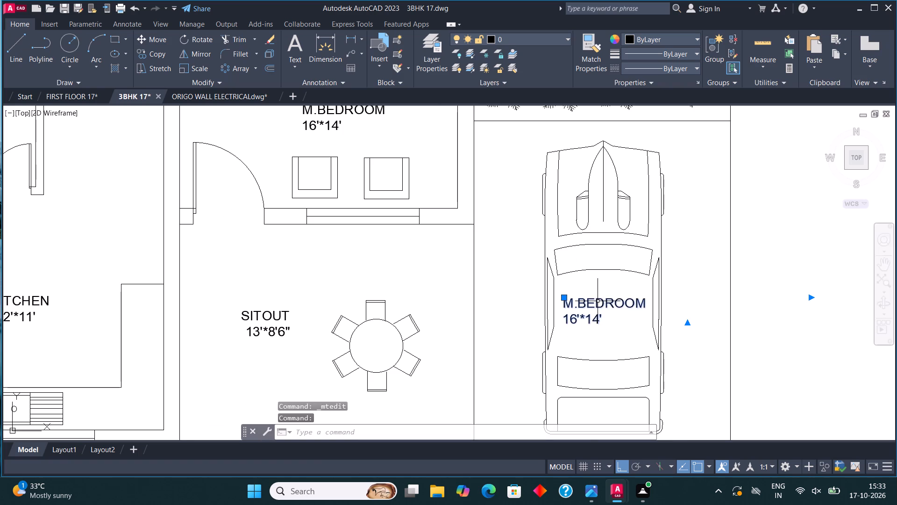
{"action": "right_click", "coordinate": [598, 301]}
{"action": "left_click", "coordinate": [634, 183]}
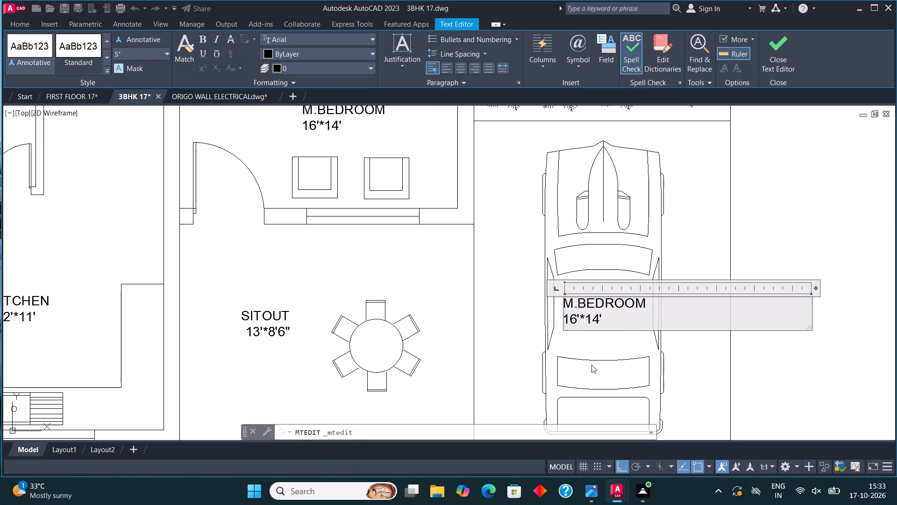
{"action": "left_click", "coordinate": [612, 322]}
{"action": "key", "text": "BackSpace"}
{"action": "key", "text": "BackSpace"}
{"action": "key", "text": "BackSpace"}
{"action": "key", "text": "BackSpace"}
{"action": "key", "text": "BackSpace"}
{"action": "key", "text": "BackSpace"}
{"action": "key", "text": "BackSpace"}
{"action": "key", "text": "BackSpace"}
{"action": "key", "text": "BackSpace"}
{"action": "key", "text": "BackSpace"}
{"action": "key", "text": "BackSpace"}
{"action": "key", "text": "BackSpace"}
{"action": "key", "text": "BackSpace"}
{"action": "key", "text": "BackSpace"}
{"action": "key", "text": "BackSpace"}
{"action": "key", "text": "BackSpace"}
{"action": "key", "text": "BackSpace"}
{"action": "key", "text": "BackSpace"}
{"action": "key", "text": "BackSpace"}
{"action": "key", "text": "BackSpace"}
{"action": "type", "text": "PARKING"}
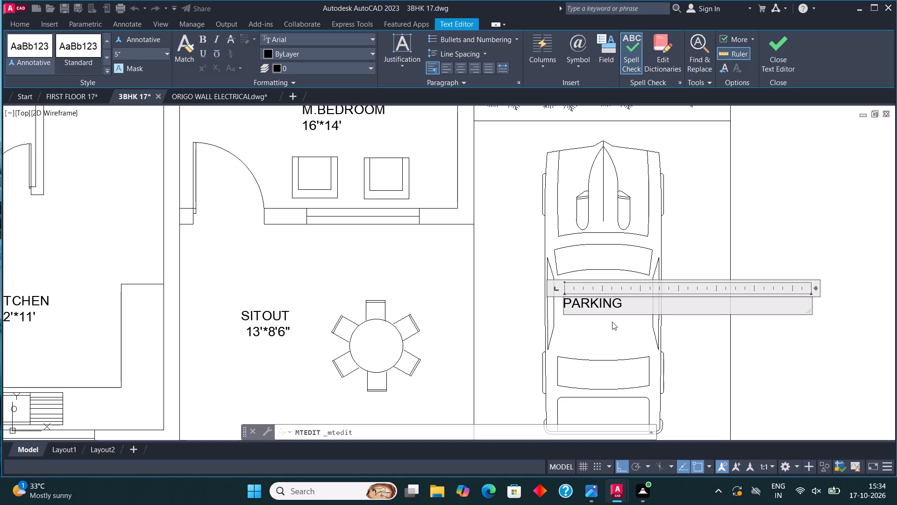
{"action": "key", "text": "Return"}
{"action": "type", "text": "13'"}
{"action": "type", "text": "*17'"}
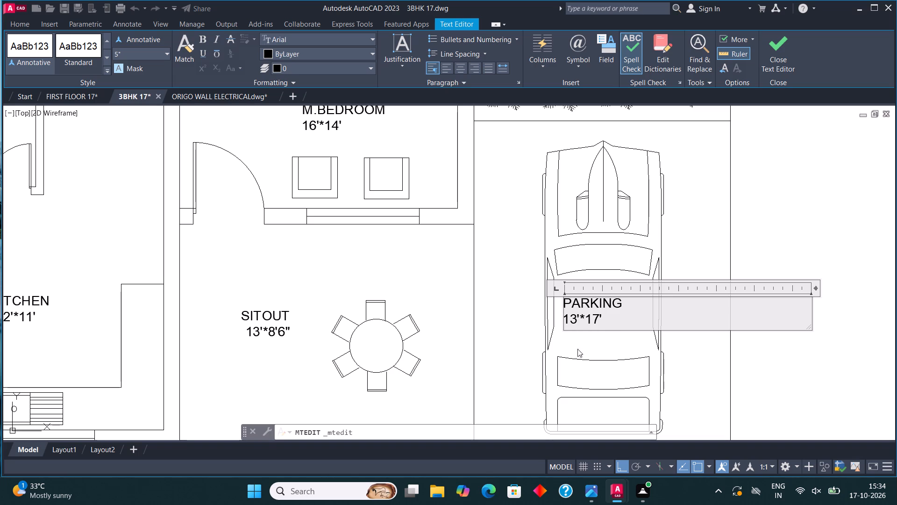
{"action": "left_click", "coordinate": [565, 318]}
{"action": "key", "text": "space"}
{"action": "key", "text": "space"}
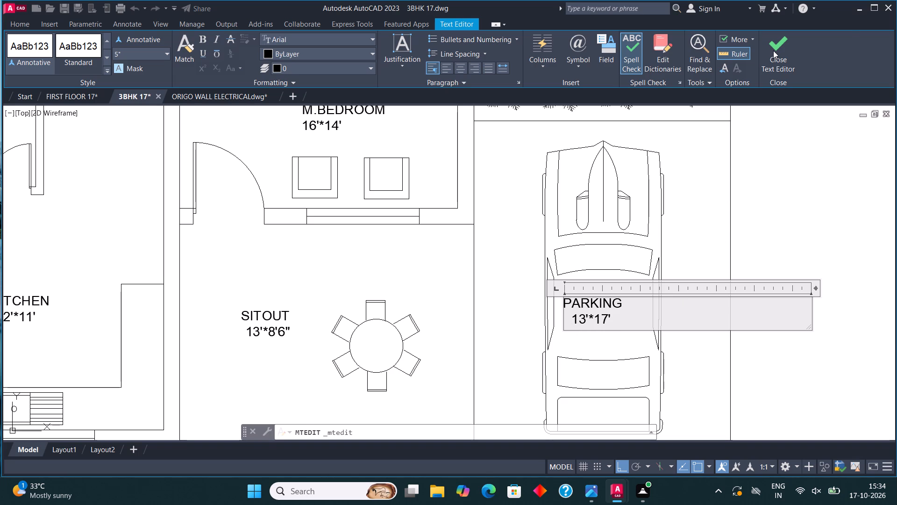
{"action": "left_click", "coordinate": [773, 50]}
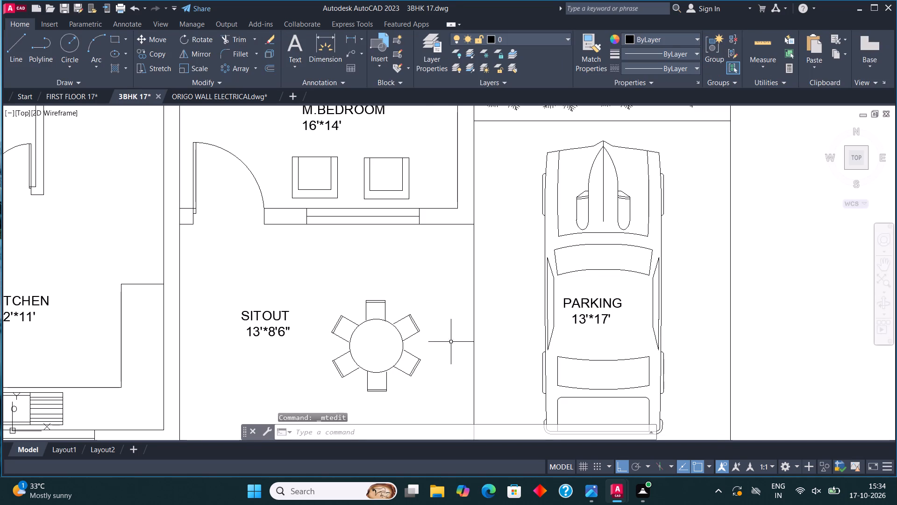
Replace the label text above the two armchairs with FOYER and 13'*7' on two lines, indenting the size by one space.
{"action": "scroll", "coordinate": [453, 359], "scroll_direction": "down", "scroll_amount": 2}
{"action": "scroll", "coordinate": [405, 260], "scroll_direction": "up", "scroll_amount": 2}
{"action": "left_click", "coordinate": [405, 260]}
{"action": "right_click", "coordinate": [404, 260]}
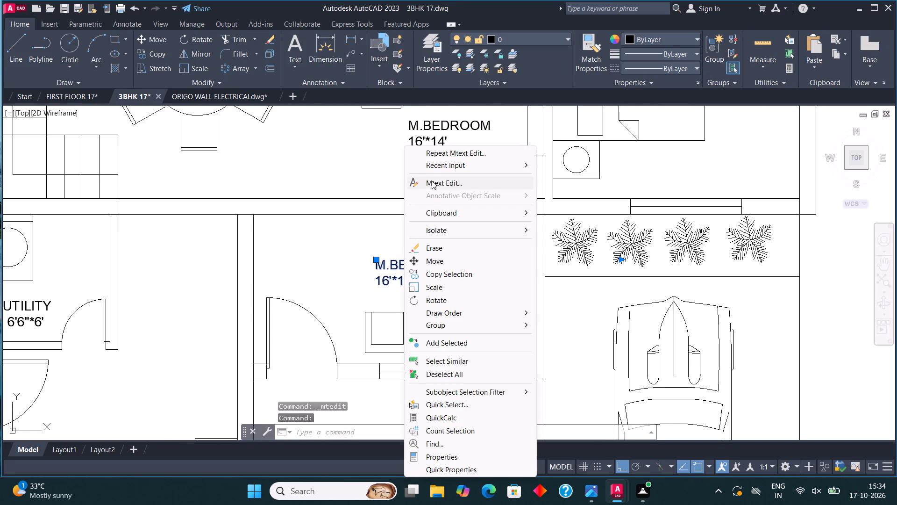
{"action": "left_click", "coordinate": [439, 184]}
{"action": "left_click", "coordinate": [430, 286]}
{"action": "key", "text": "BackSpace"}
{"action": "key", "text": "BackSpace"}
{"action": "key", "text": "BackSpace"}
{"action": "key", "text": "BackSpace"}
{"action": "key", "text": "BackSpace"}
{"action": "key", "text": "BackSpace"}
{"action": "key", "text": "BackSpace"}
{"action": "key", "text": "BackSpace"}
{"action": "key", "text": "BackSpace"}
{"action": "key", "text": "BackSpace"}
{"action": "key", "text": "BackSpace"}
{"action": "key", "text": "BackSpace"}
{"action": "key", "text": "BackSpace"}
{"action": "key", "text": "BackSpace"}
{"action": "key", "text": "BackSpace"}
{"action": "key", "text": "BackSpace"}
{"action": "key", "text": "BackSpace"}
{"action": "key", "text": "BackSpace"}
{"action": "key", "text": "BackSpace"}
{"action": "key", "text": "BackSpace"}
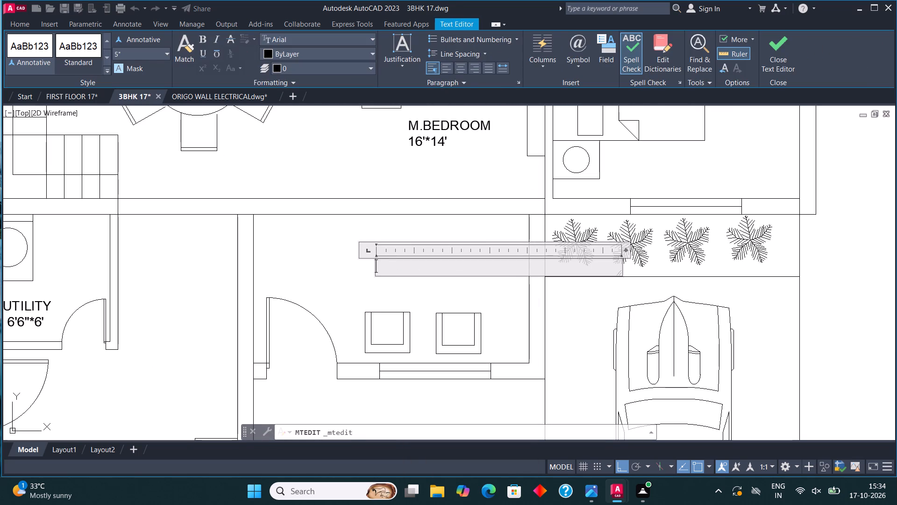
{"action": "type", "text": "FOYER"}
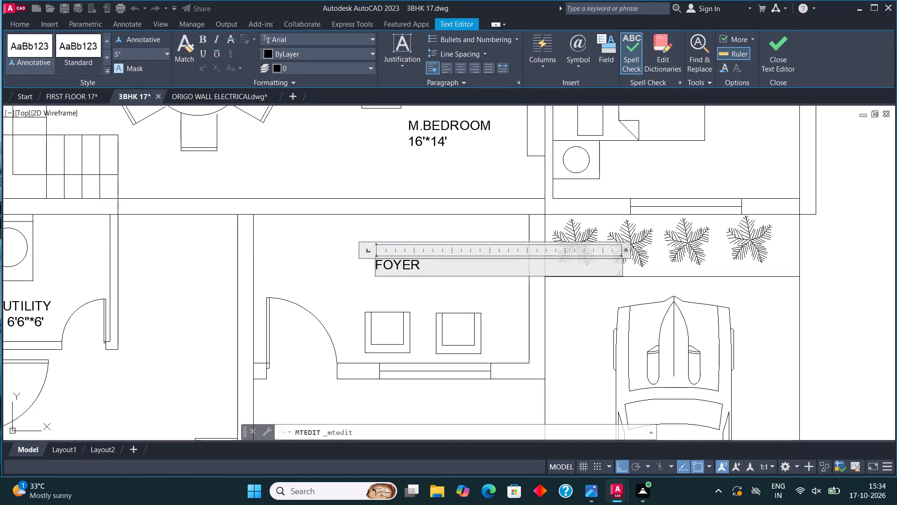
{"action": "key", "text": "Return"}
{"action": "type", "text": "13'"}
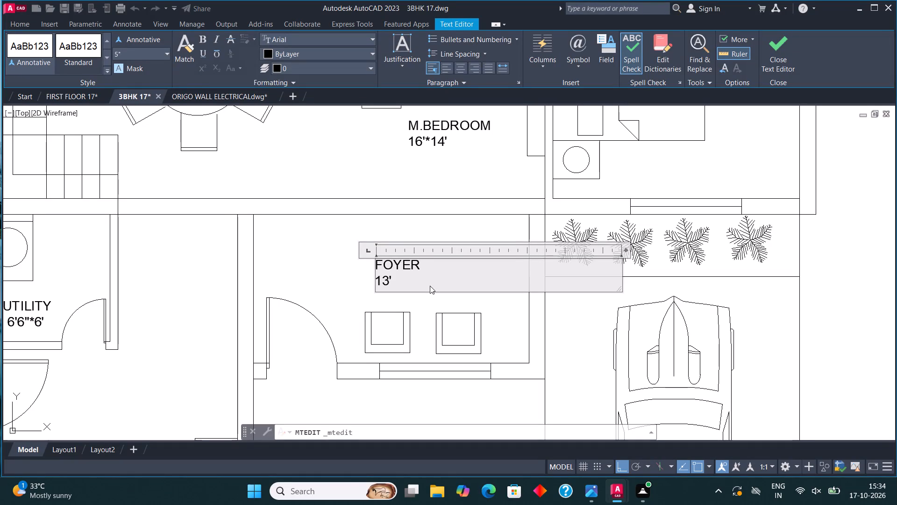
{"action": "key", "text": "asterisk"}
{"action": "type", "text": "7'"}
{"action": "left_click", "coordinate": [378, 283]}
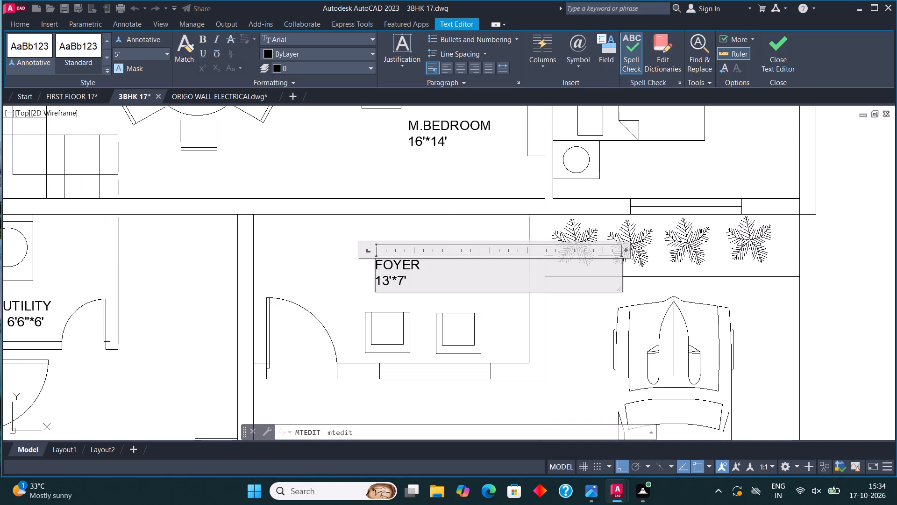
{"action": "left_click", "coordinate": [377, 281]}
{"action": "key", "text": "space"}
{"action": "left_click", "coordinate": [779, 50]}
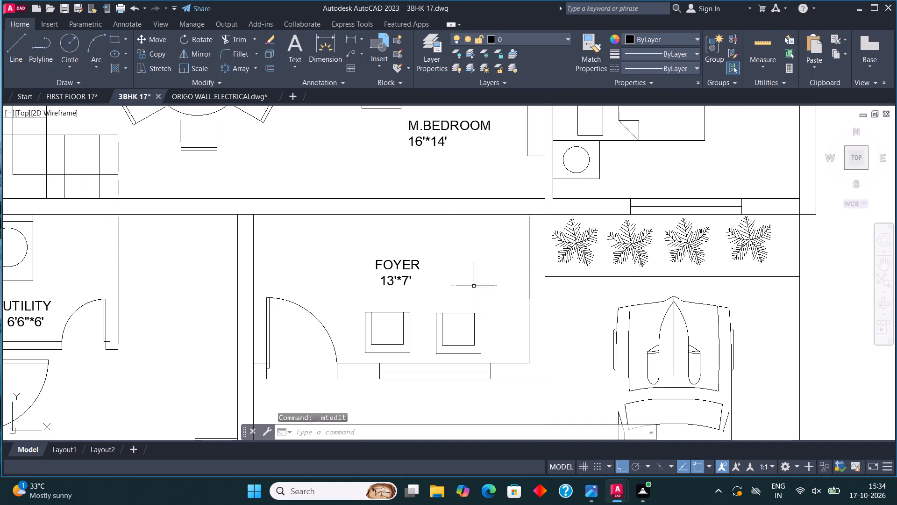
Change the label in the bedroom beside the sofa area to BEDROOM 2 and 12'*15', indenting the size by four spaces.
{"action": "scroll", "coordinate": [468, 325], "scroll_direction": "down", "scroll_amount": 2}
{"action": "scroll", "coordinate": [569, 175], "scroll_direction": "up", "scroll_amount": 3}
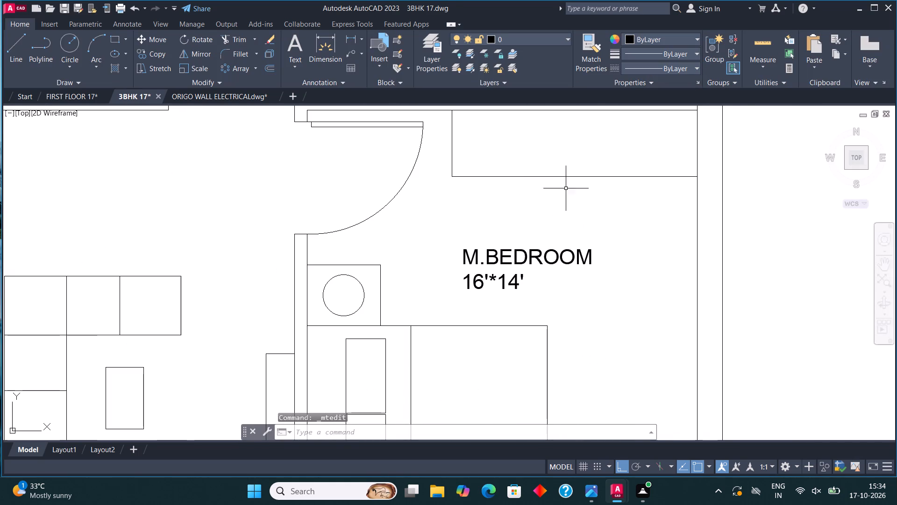
{"action": "left_click", "coordinate": [527, 261]}
{"action": "right_click", "coordinate": [527, 261]}
{"action": "left_click", "coordinate": [574, 187]}
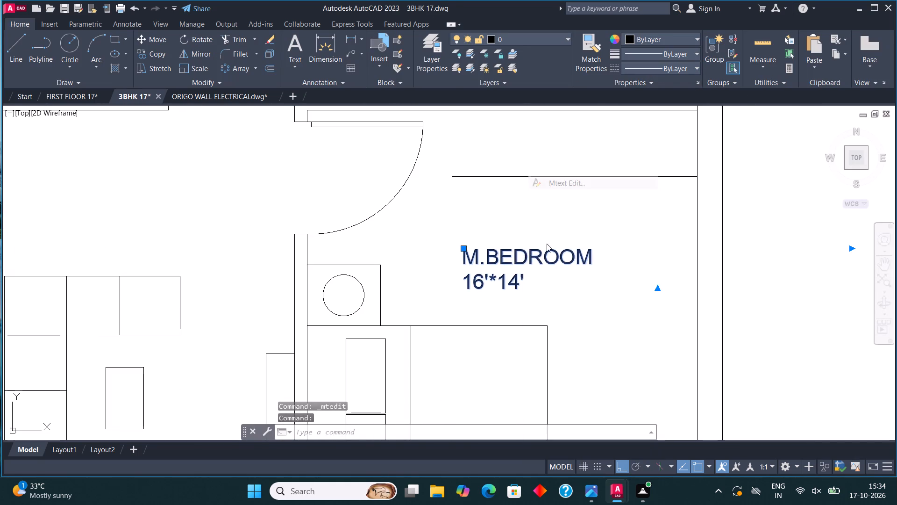
{"action": "left_click", "coordinate": [486, 260]}
{"action": "key", "text": "BackSpace"}
{"action": "key", "text": "BackSpace"}
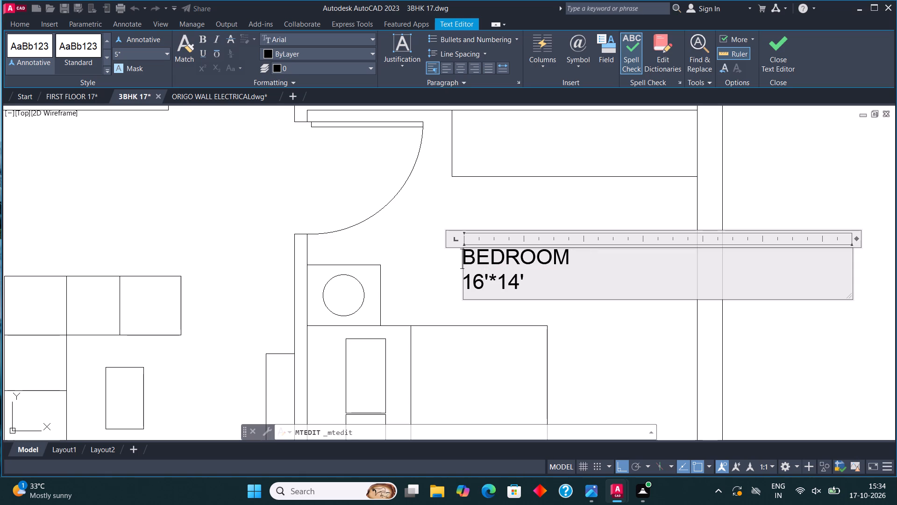
{"action": "left_click", "coordinate": [578, 262]}
{"action": "key", "text": "space"}
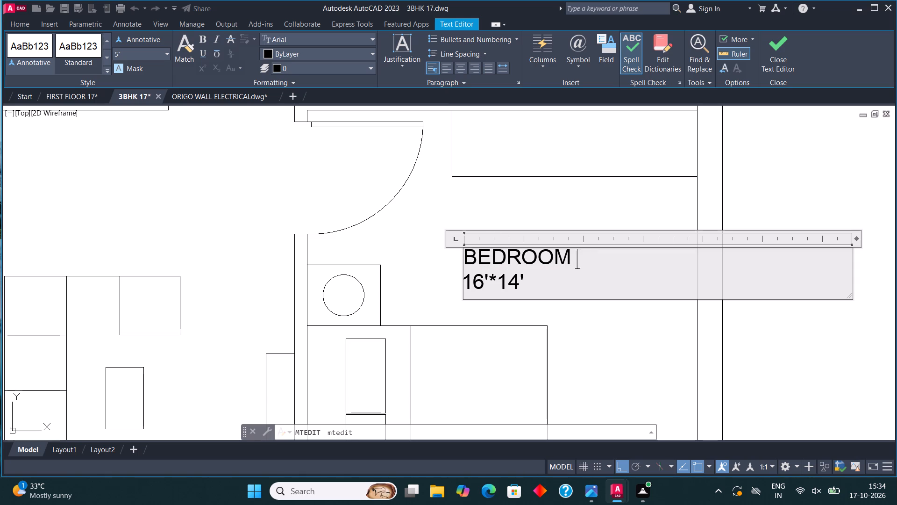
{"action": "key", "text": "2"}
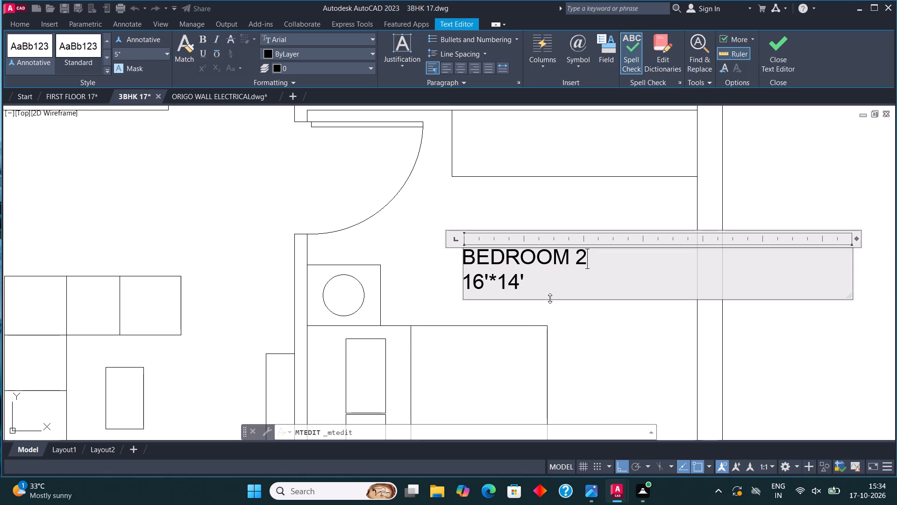
{"action": "left_click", "coordinate": [527, 284]}
{"action": "key", "text": "BackSpace"}
{"action": "key", "text": "BackSpace"}
{"action": "key", "text": "BackSpace"}
{"action": "key", "text": "BackSpace"}
{"action": "key", "text": "BackSpace"}
{"action": "key", "text": "BackSpace"}
{"action": "type", "text": "2'"}
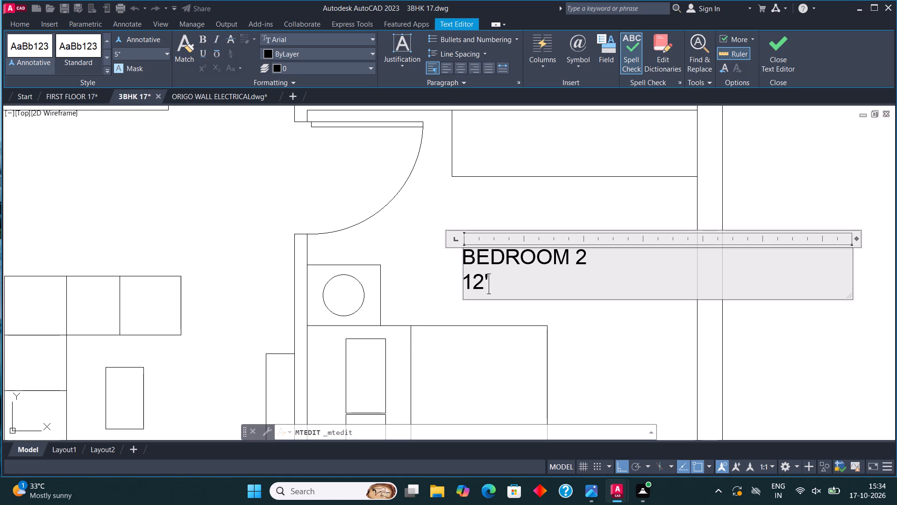
{"action": "key", "text": "asterisk"}
{"action": "type", "text": "15'"}
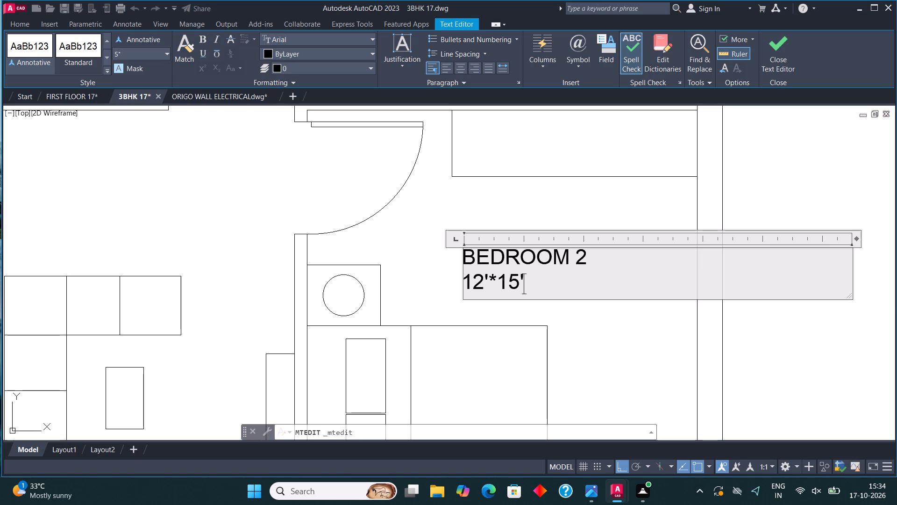
{"action": "left_click", "coordinate": [467, 280]}
{"action": "key", "text": "space"}
{"action": "key", "text": "space"}
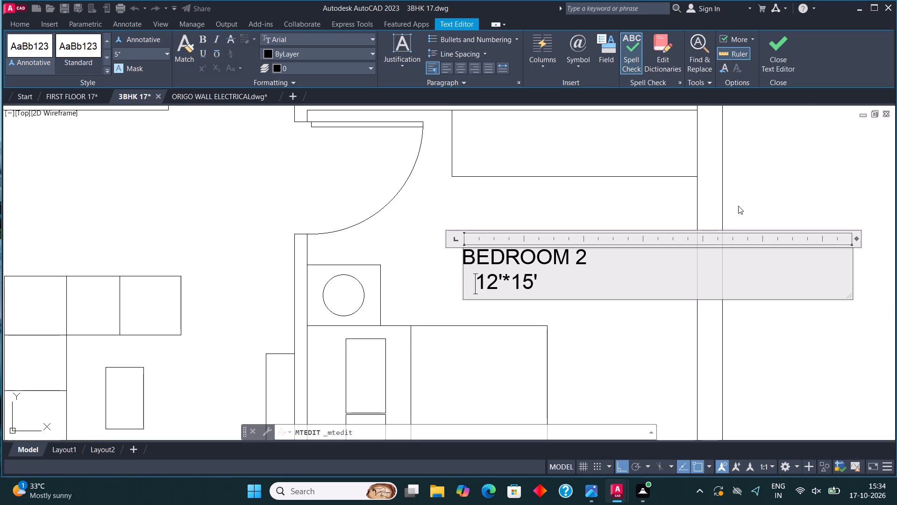
{"action": "key", "text": "space"}
{"action": "key", "text": "space"}
{"action": "left_click", "coordinate": [773, 50]}
Replace the label text below the sofa set with LIVING ROOM and 18'*15' on two lines, indenting the size by four spaces.
{"action": "scroll", "coordinate": [626, 246], "scroll_direction": "down", "scroll_amount": 3}
{"action": "middle_click_drag", "start_coordinate": [560, 302], "coordinate": [548, 268]}
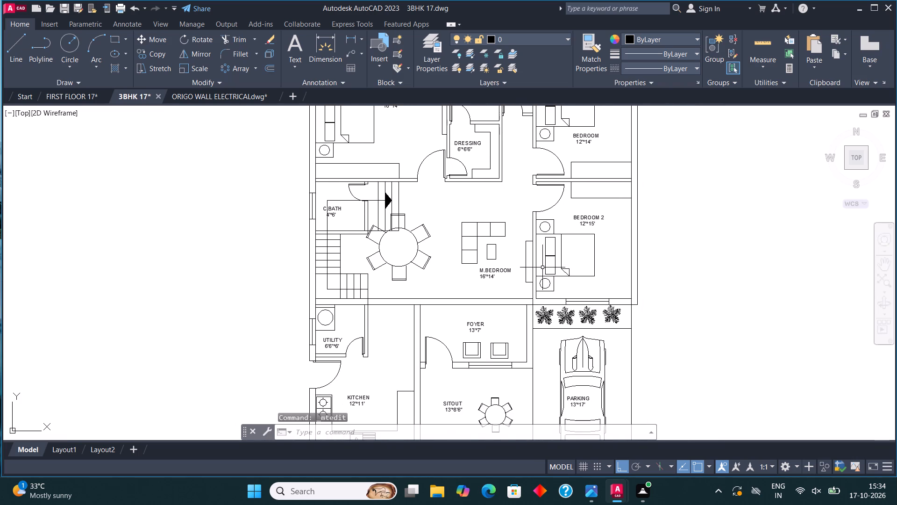
{"action": "scroll", "coordinate": [495, 265], "scroll_direction": "up", "scroll_amount": 2}
{"action": "left_click", "coordinate": [488, 280]}
{"action": "right_click", "coordinate": [487, 280]}
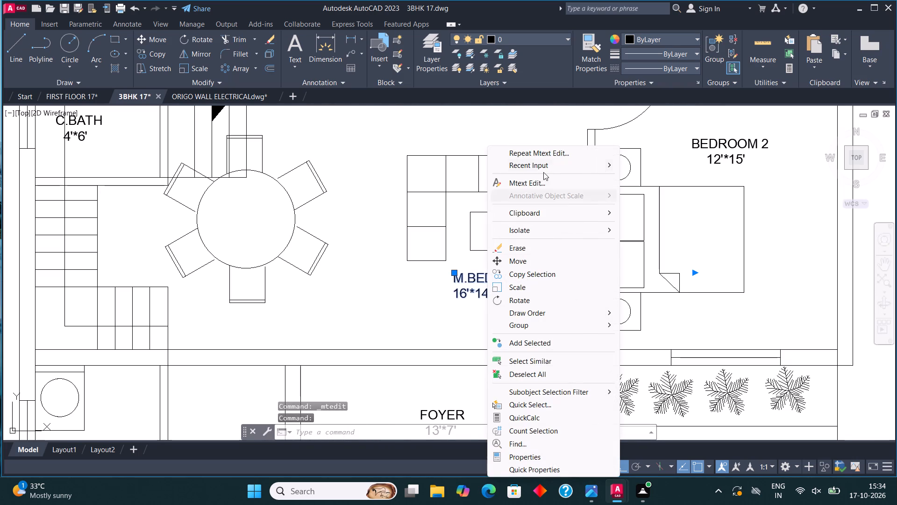
{"action": "left_click", "coordinate": [531, 187]}
{"action": "left_click", "coordinate": [507, 300]}
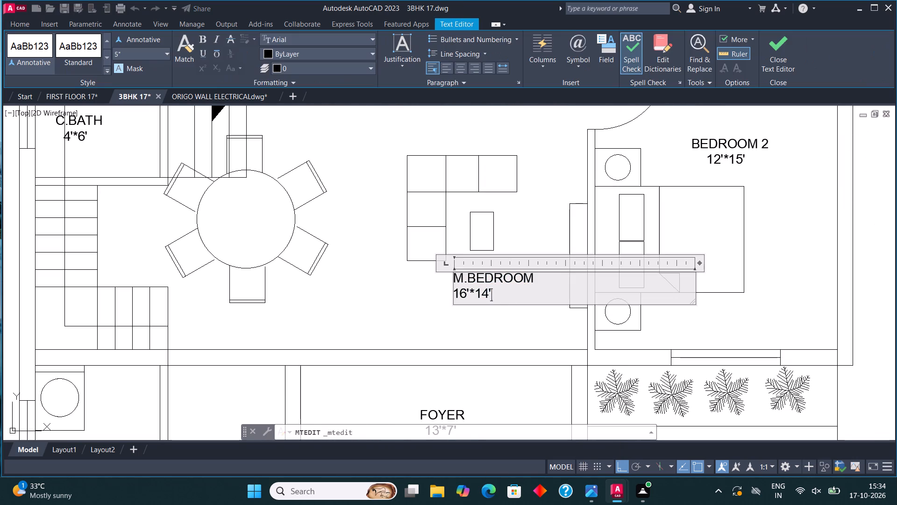
{"action": "key", "text": "BackSpace"}
{"action": "key", "text": "BackSpace"}
{"action": "key", "text": "BackSpace"}
{"action": "key", "text": "BackSpace"}
{"action": "key", "text": "BackSpace"}
{"action": "key", "text": "BackSpace"}
{"action": "key", "text": "BackSpace"}
{"action": "key", "text": "BackSpace"}
{"action": "key", "text": "BackSpace"}
{"action": "key", "text": "BackSpace"}
{"action": "key", "text": "BackSpace"}
{"action": "key", "text": "BackSpace"}
{"action": "key", "text": "BackSpace"}
{"action": "key", "text": "BackSpace"}
{"action": "key", "text": "BackSpace"}
{"action": "key", "text": "BackSpace"}
{"action": "key", "text": "BackSpace"}
{"action": "key", "text": "BackSpace"}
{"action": "key", "text": "BackSpace"}
{"action": "key", "text": "BackSpace"}
{"action": "type", "text": "LIVING ROOM"}
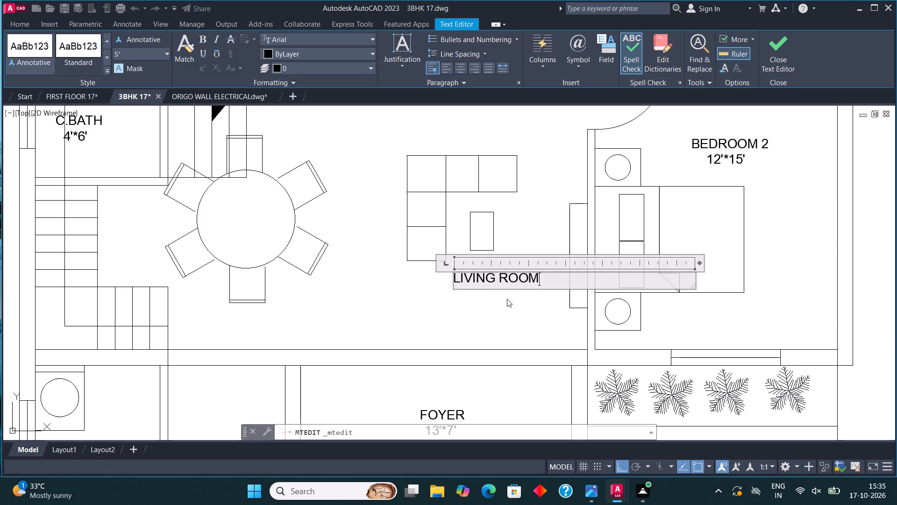
{"action": "key", "text": "Return"}
{"action": "type", "text": "18'"}
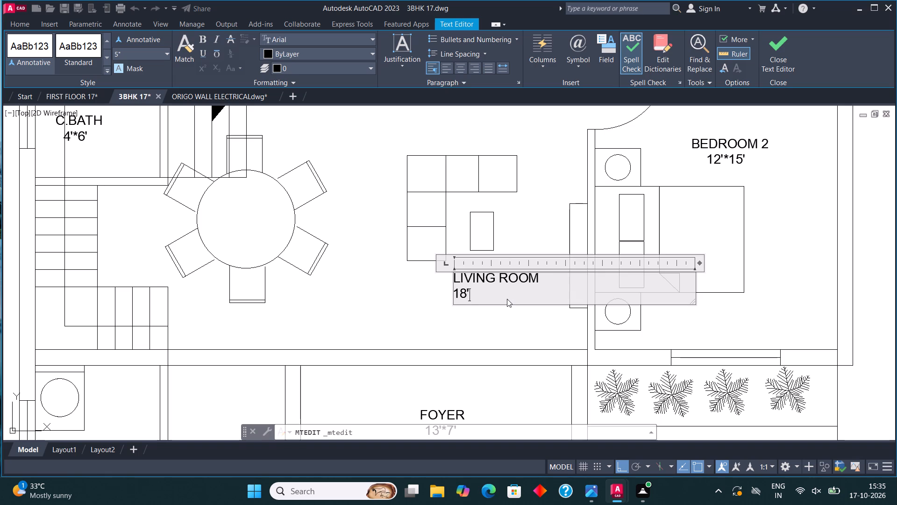
{"action": "type", "text": "*15'"}
{"action": "left_click", "coordinate": [454, 292]}
{"action": "key", "text": "space"}
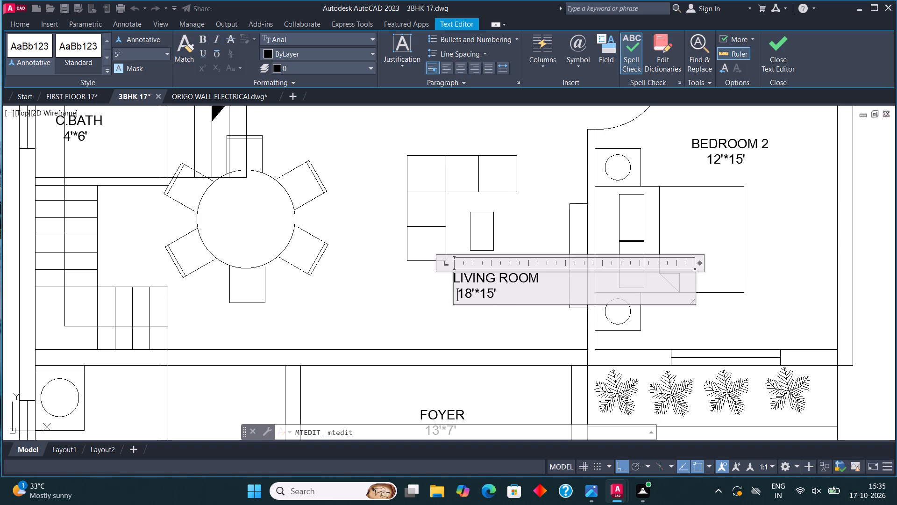
{"action": "key", "text": "space"}
{"action": "key", "text": "space"}
{"action": "key", "text": "space"}
{"action": "left_click", "coordinate": [777, 36]}
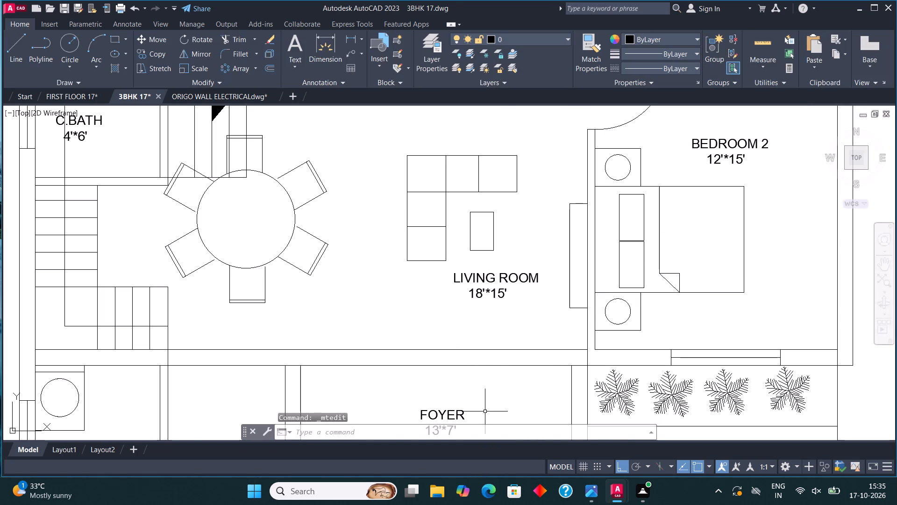
Copy the LIVING ROOM label to the space beside the staircase's bottom flight, below the dining table, with Ortho off.
{"action": "scroll", "coordinate": [485, 412], "scroll_direction": "down", "scroll_amount": 2}
{"action": "scroll", "coordinate": [329, 300], "scroll_direction": "up", "scroll_amount": 1}
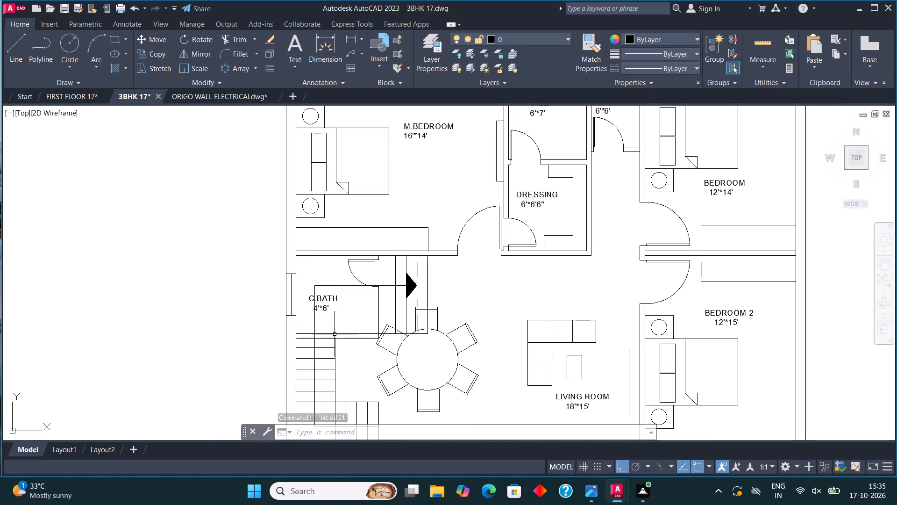
{"action": "scroll", "coordinate": [367, 387], "scroll_direction": "down", "scroll_amount": 1}
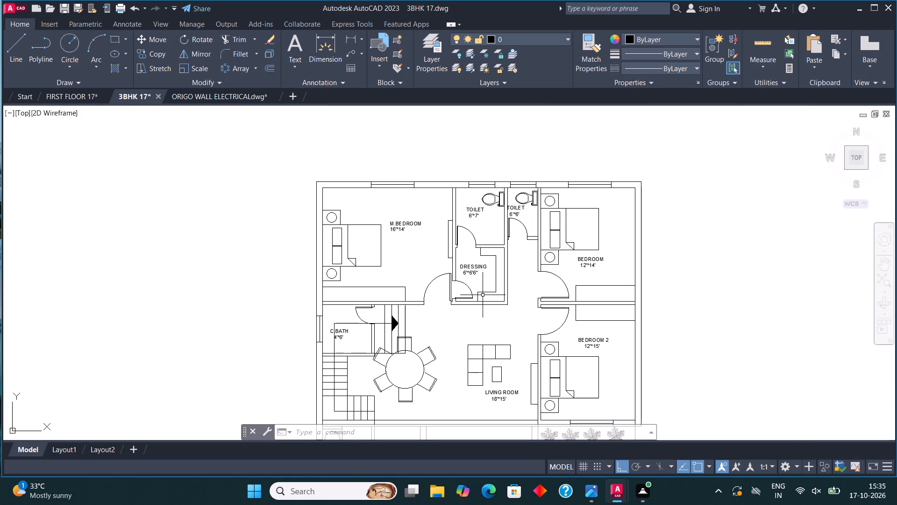
{"action": "middle_click_drag", "start_coordinate": [475, 289], "coordinate": [450, 118]}
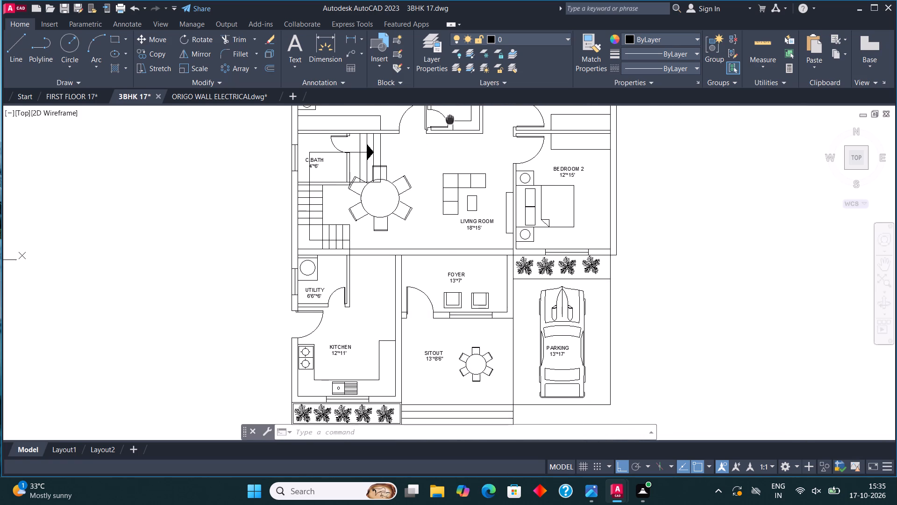
{"action": "middle_click_drag", "start_coordinate": [450, 118], "coordinate": [469, 205]}
{"action": "left_click", "coordinate": [501, 307]}
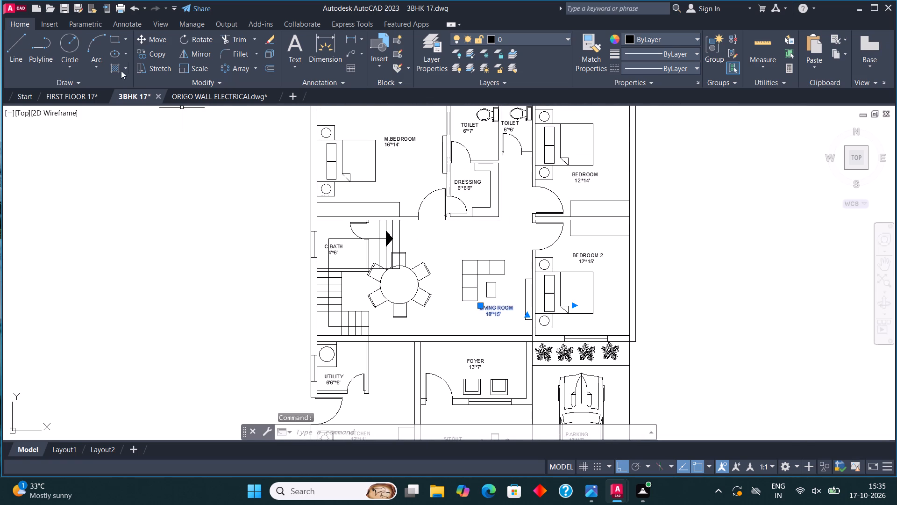
{"action": "left_click", "coordinate": [155, 56]}
{"action": "left_click", "coordinate": [513, 316]}
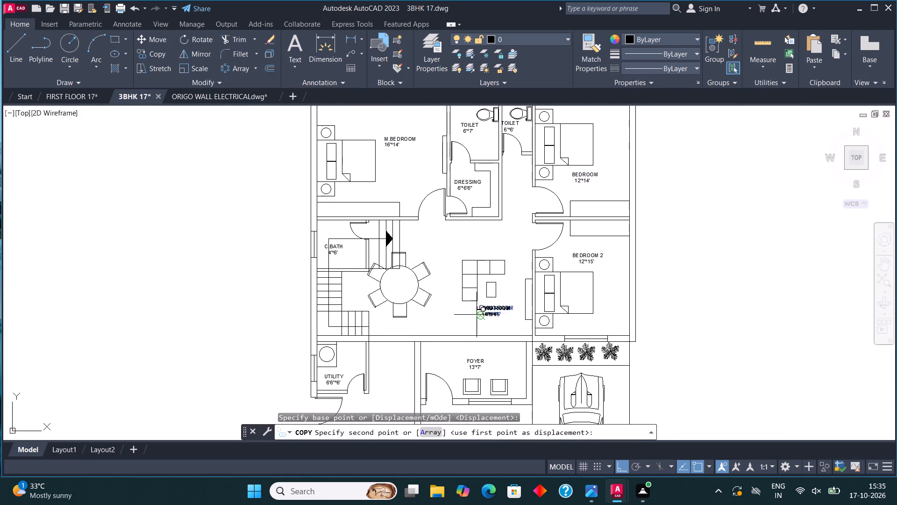
{"action": "scroll", "coordinate": [399, 323], "scroll_direction": "up", "scroll_amount": 3}
{"action": "key", "text": "F8"}
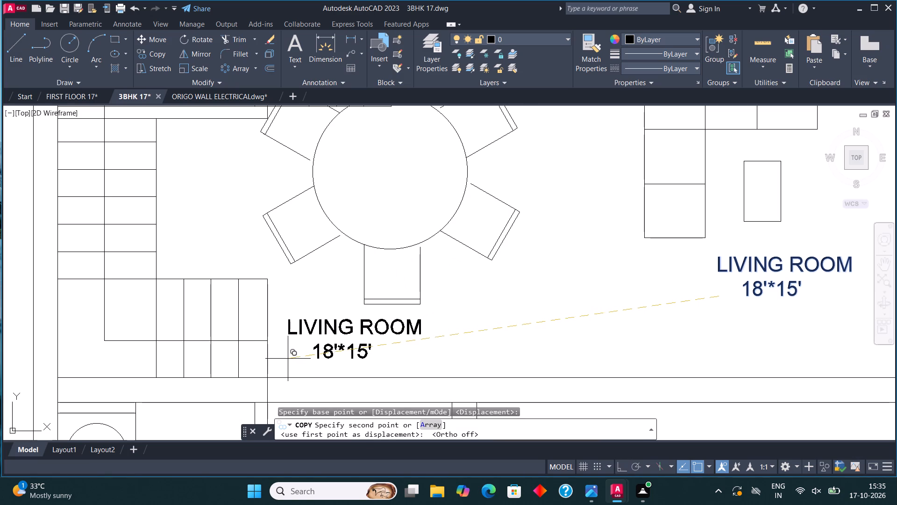
{"action": "left_click", "coordinate": [284, 358]}
{"action": "key", "text": "Escape"}
Replace the copied label's text beside the staircase with UP.
{"action": "left_click", "coordinate": [292, 334]}
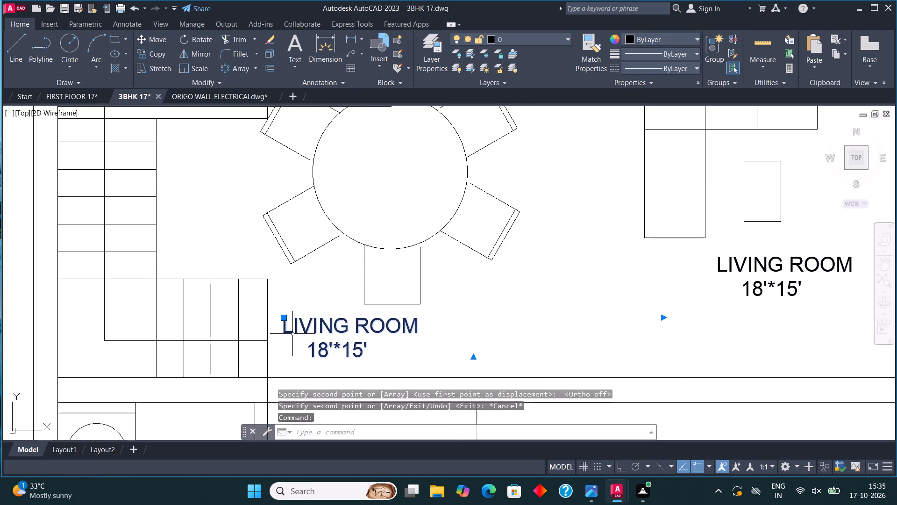
{"action": "right_click", "coordinate": [292, 334]}
{"action": "left_click", "coordinate": [337, 37]}
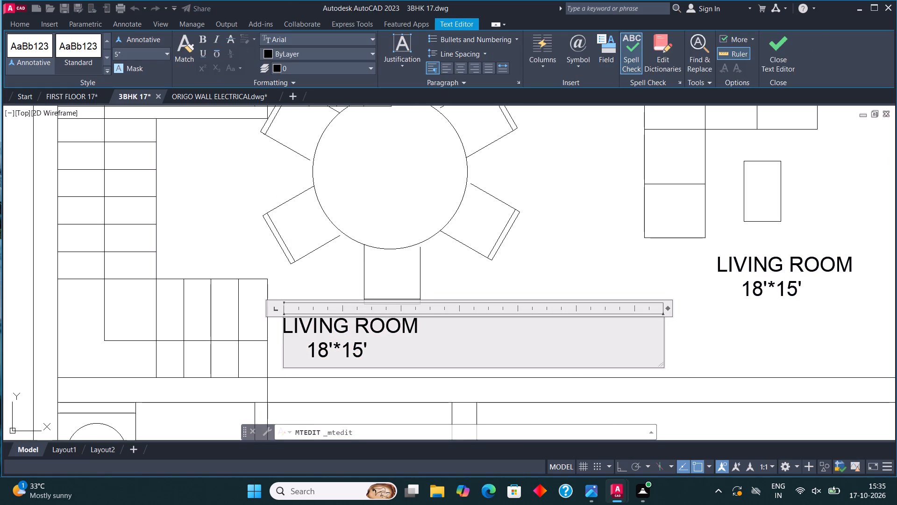
{"action": "left_click", "coordinate": [389, 346]}
{"action": "key", "text": "BackSpace"}
{"action": "key", "text": "BackSpace"}
{"action": "key", "text": "BackSpace"}
{"action": "key", "text": "BackSpace"}
{"action": "key", "text": "BackSpace"}
{"action": "key", "text": "BackSpace"}
{"action": "key", "text": "BackSpace"}
{"action": "key", "text": "BackSpace"}
{"action": "key", "text": "BackSpace"}
{"action": "key", "text": "BackSpace"}
{"action": "key", "text": "BackSpace"}
{"action": "key", "text": "BackSpace"}
{"action": "key", "text": "BackSpace"}
{"action": "key", "text": "BackSpace"}
{"action": "key", "text": "BackSpace"}
{"action": "key", "text": "BackSpace"}
{"action": "key", "text": "BackSpace"}
{"action": "key", "text": "BackSpace"}
{"action": "key", "text": "BackSpace"}
{"action": "key", "text": "BackSpace"}
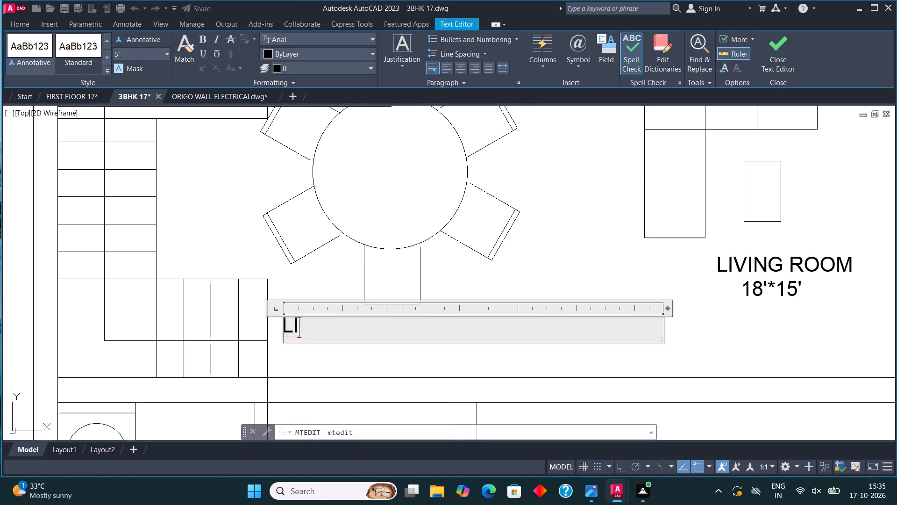
{"action": "type", "text": "UP"}
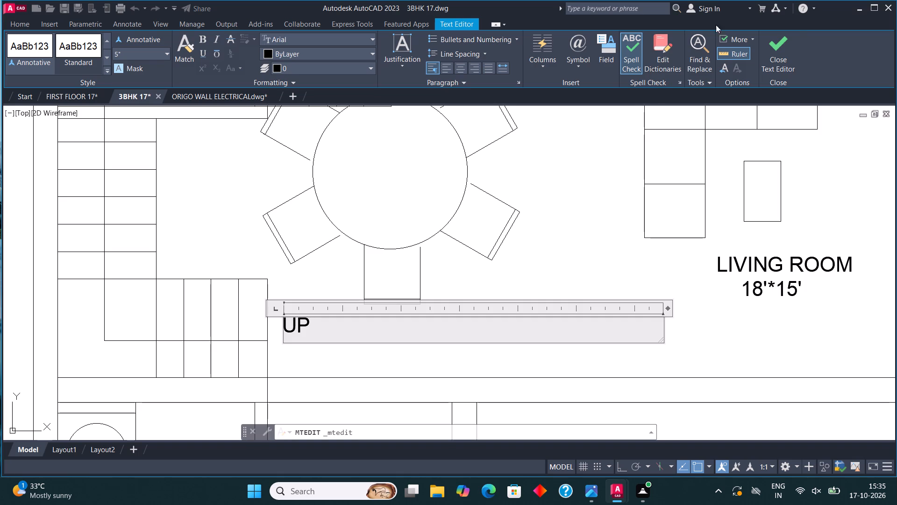
{"action": "left_click", "coordinate": [784, 40]}
Move the UP label slightly down and left, closer to the end of the staircase's bottom flight.
{"action": "scroll", "coordinate": [369, 287], "scroll_direction": "down", "scroll_amount": 1}
{"action": "scroll", "coordinate": [337, 311], "scroll_direction": "up", "scroll_amount": 1}
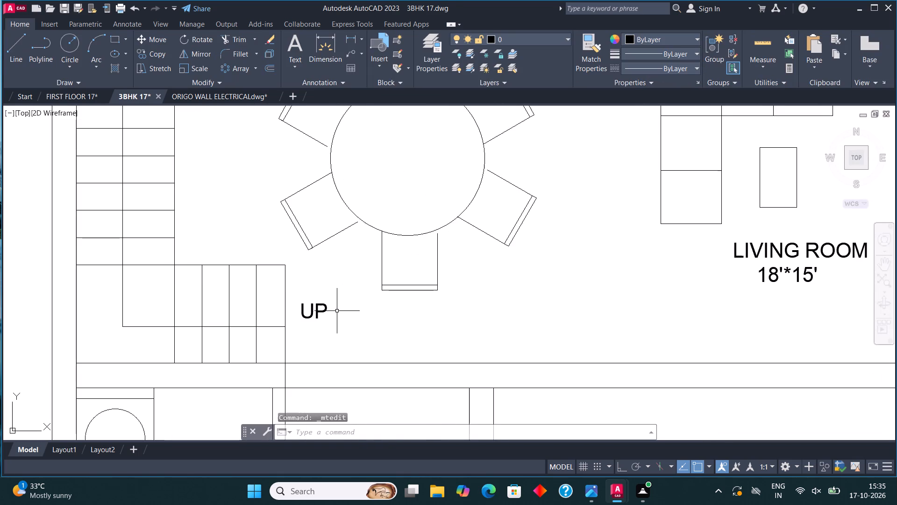
{"action": "left_click", "coordinate": [320, 309]}
{"action": "left_click", "coordinate": [298, 310]}
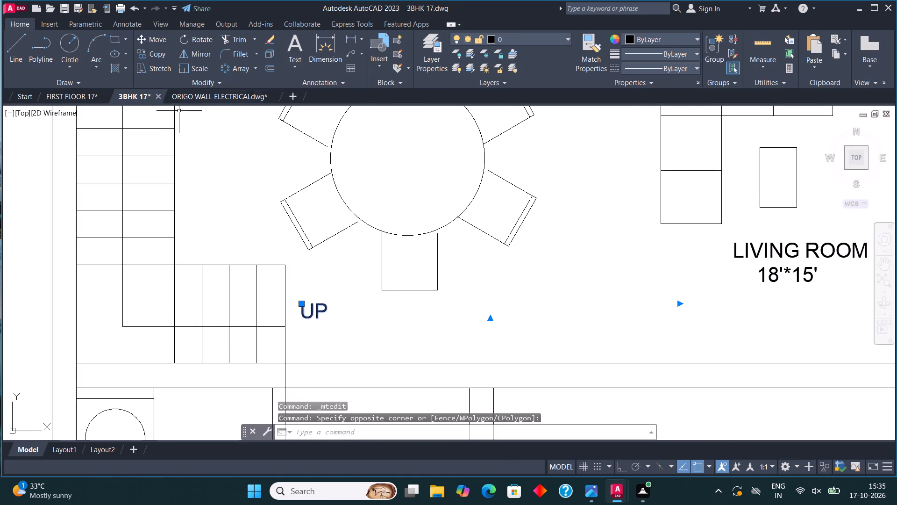
{"action": "left_click", "coordinate": [157, 39]}
{"action": "left_click", "coordinate": [312, 309]}
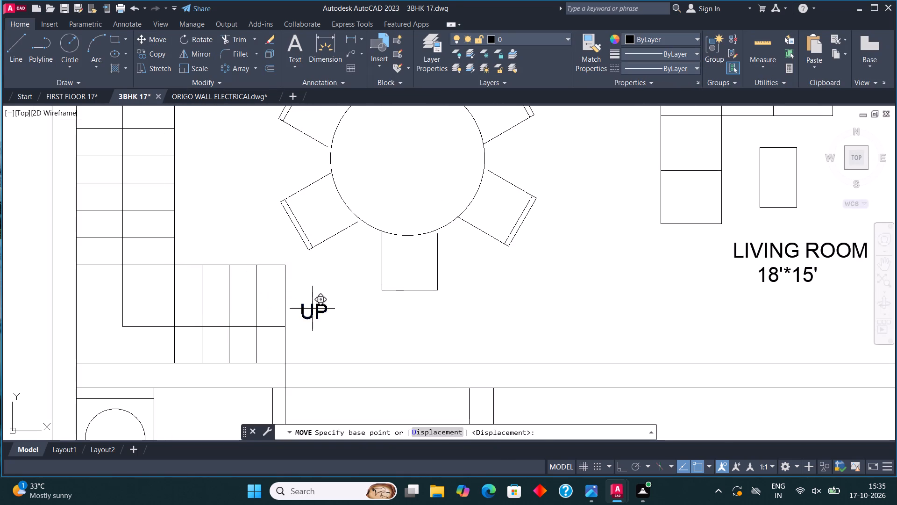
{"action": "left_click", "coordinate": [305, 323]}
Create a new layer named WALL and set its colour to index 210 (magenta).
{"action": "scroll", "coordinate": [325, 242], "scroll_direction": "down", "scroll_amount": 3}
{"action": "middle_click_drag", "start_coordinate": [337, 233], "coordinate": [320, 220]}
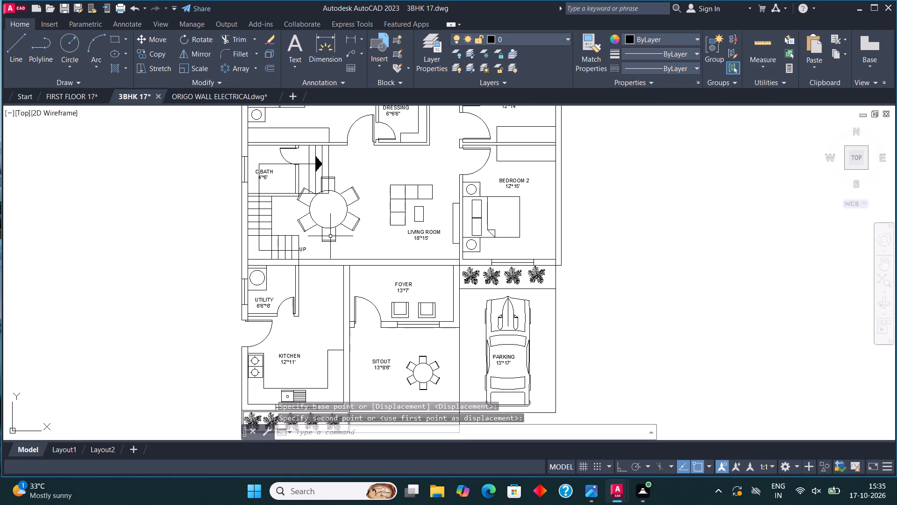
{"action": "scroll", "coordinate": [330, 236], "scroll_direction": "down", "scroll_amount": 1}
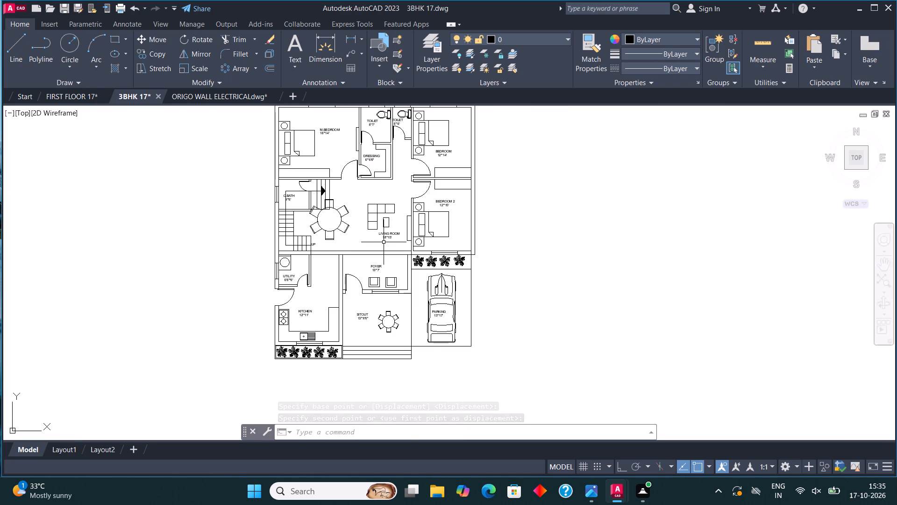
{"action": "middle_click_drag", "start_coordinate": [387, 247], "coordinate": [389, 330]}
{"action": "middle_click_drag", "start_coordinate": [392, 180], "coordinate": [398, 227]}
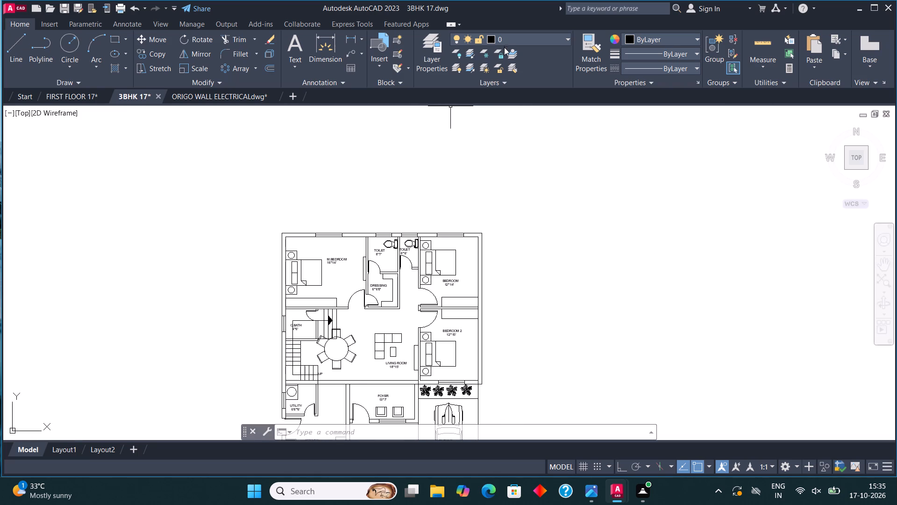
{"action": "left_click", "coordinate": [427, 46]}
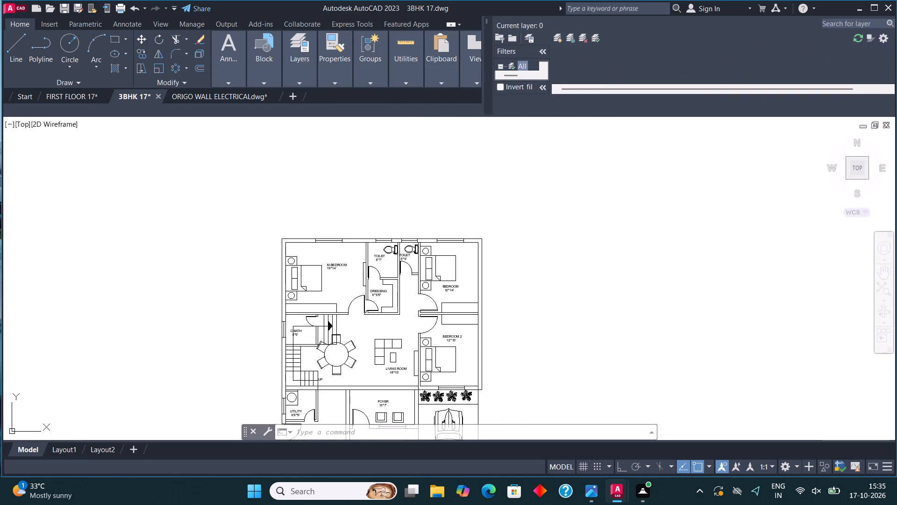
{"action": "left_click", "coordinate": [554, 39]}
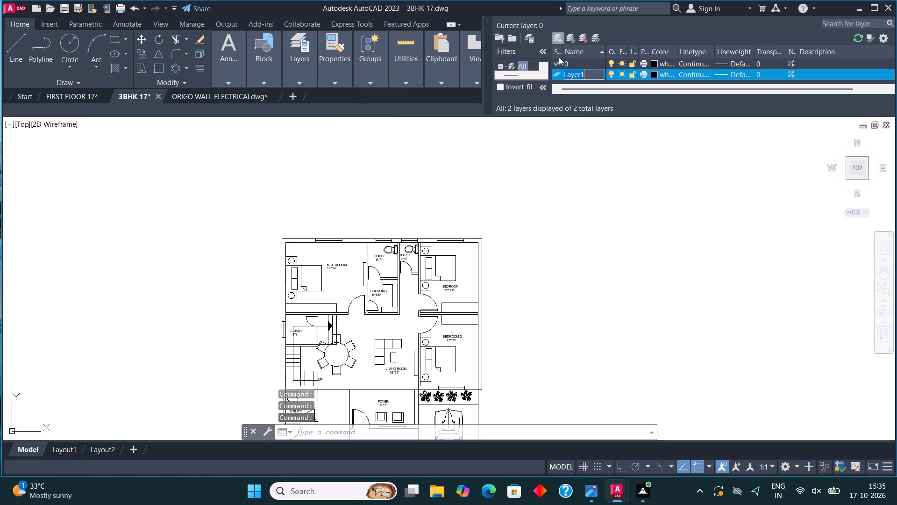
{"action": "type", "text": "WALL"}
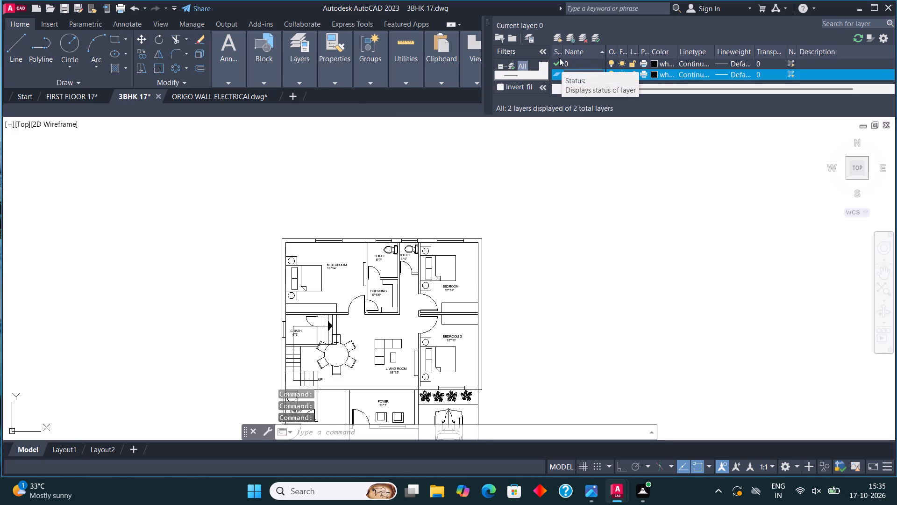
{"action": "left_click", "coordinate": [651, 73]}
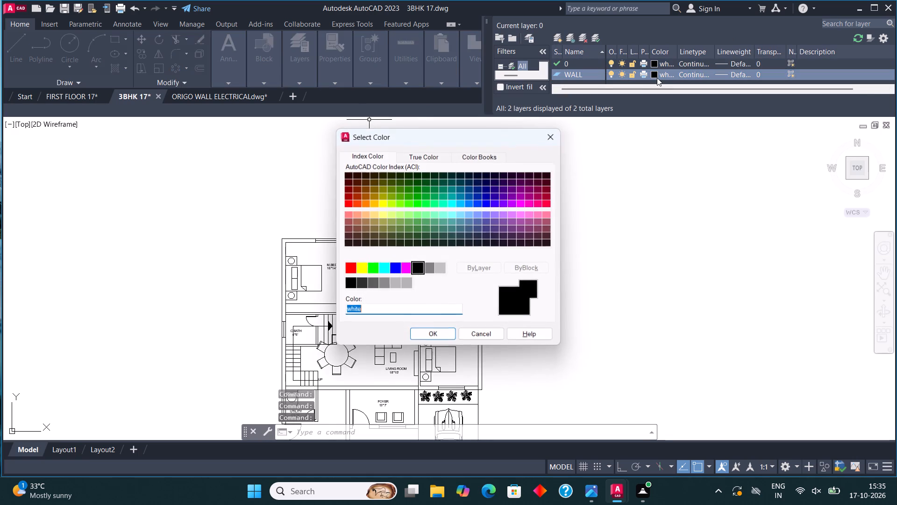
{"action": "left_click", "coordinate": [522, 204]}
{"action": "left_click", "coordinate": [446, 333]}
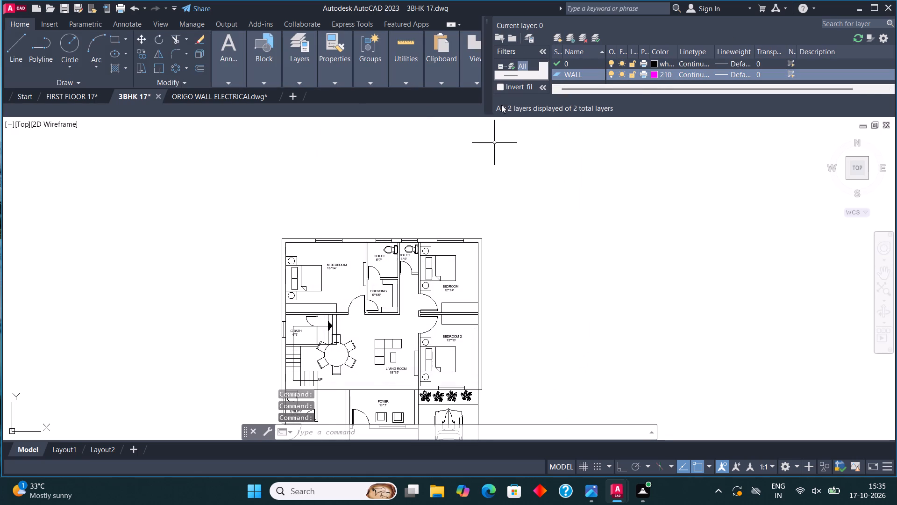
Create a new layer named WIND and set its colour to index 130 (cyan).
{"action": "left_click", "coordinate": [555, 36]}
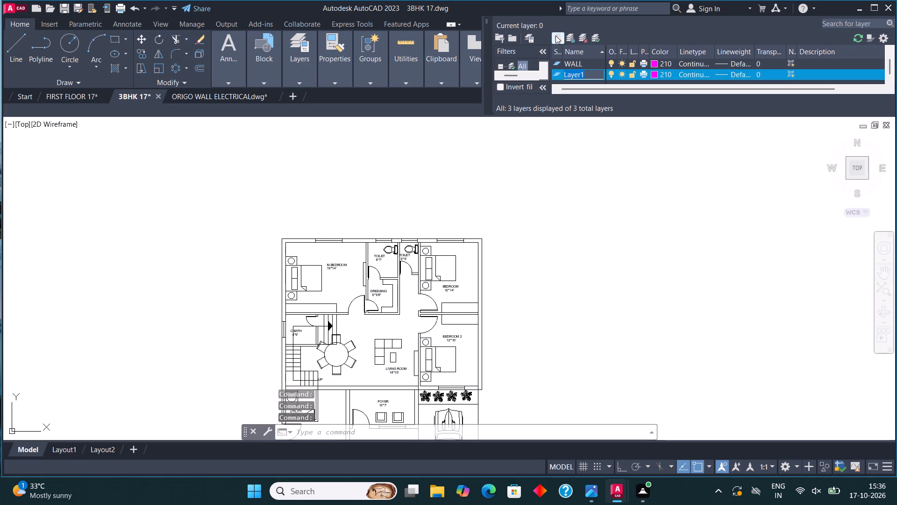
{"action": "type", "text": "WIND"}
{"action": "left_click", "coordinate": [654, 76]}
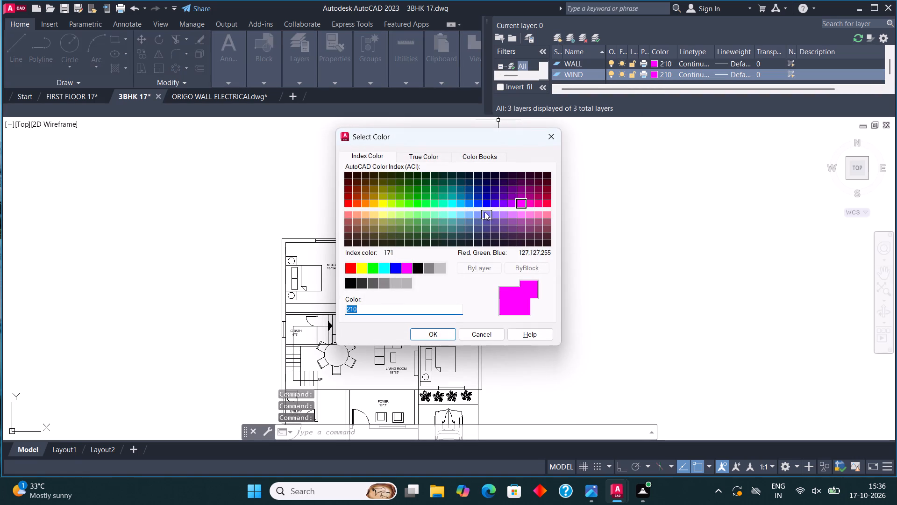
{"action": "left_click", "coordinate": [456, 203]}
{"action": "left_click", "coordinate": [441, 335]}
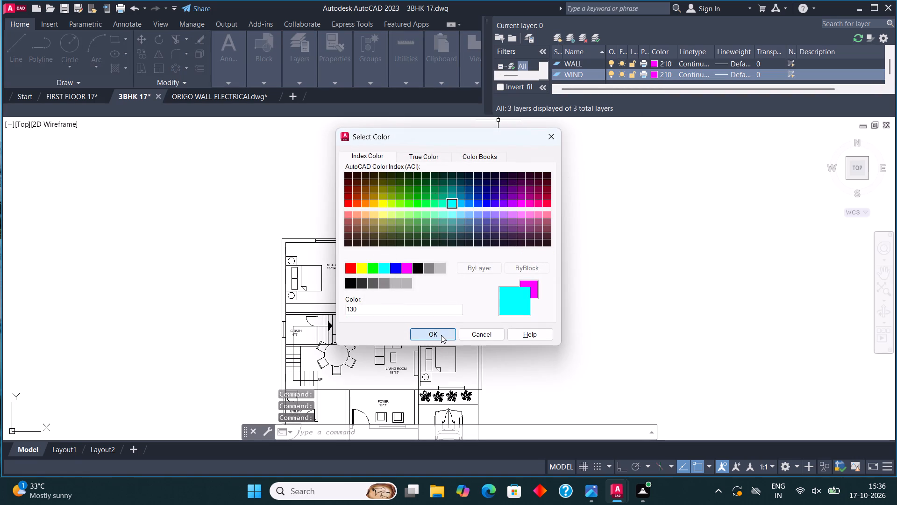
Set the WIND layer's colour to index 140 (light blue).
{"action": "left_click", "coordinate": [655, 74]}
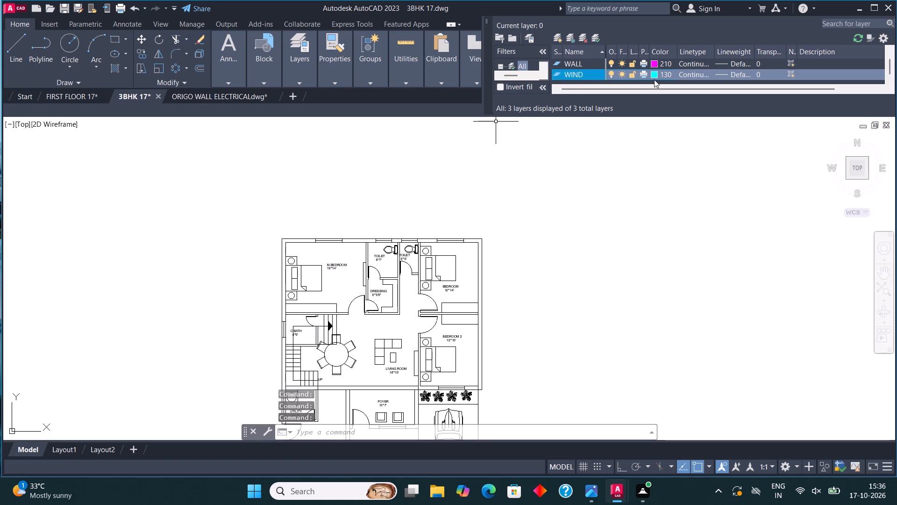
{"action": "left_click", "coordinate": [463, 203]}
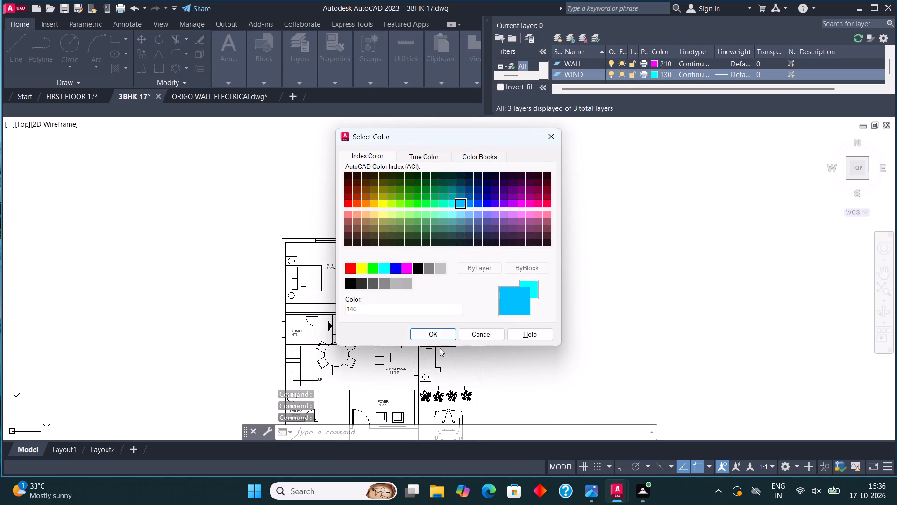
{"action": "left_click", "coordinate": [439, 331]}
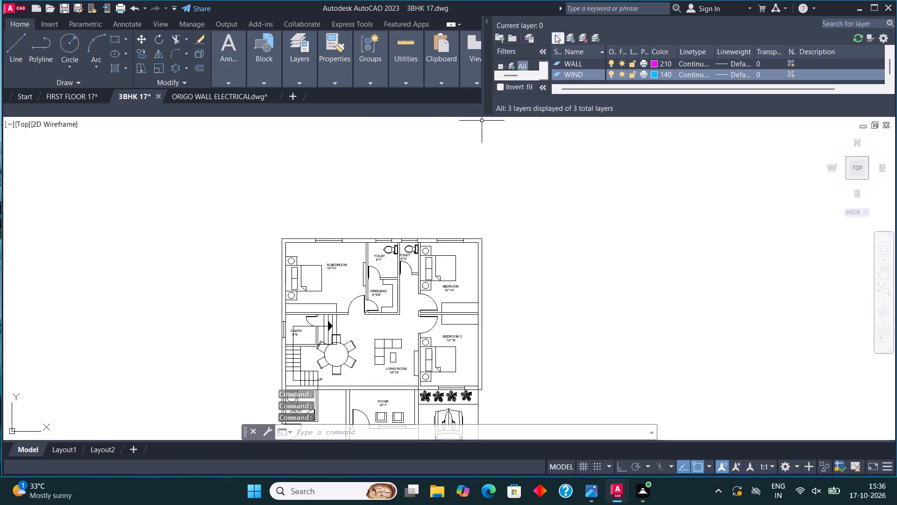
Create a new layer named FUR and set its colour to index 210 (magenta).
{"action": "left_click", "coordinate": [555, 35]}
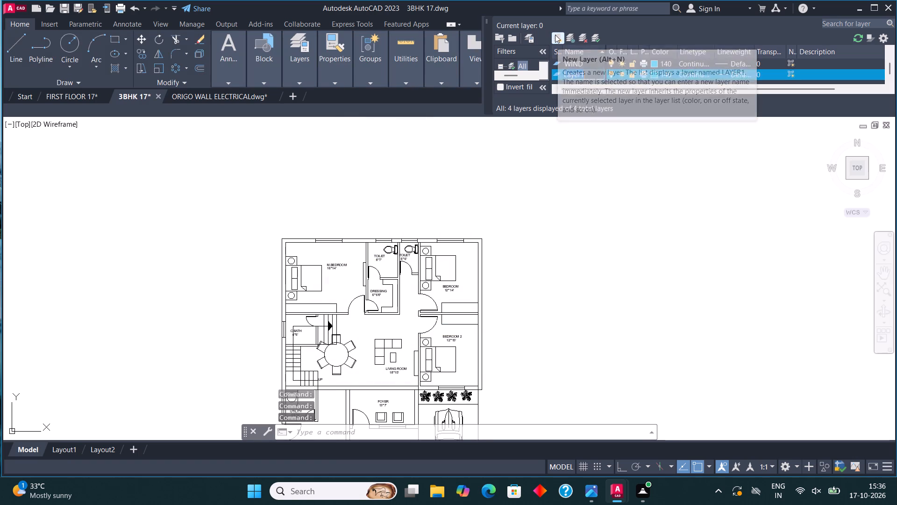
{"action": "type", "text": "FUR"}
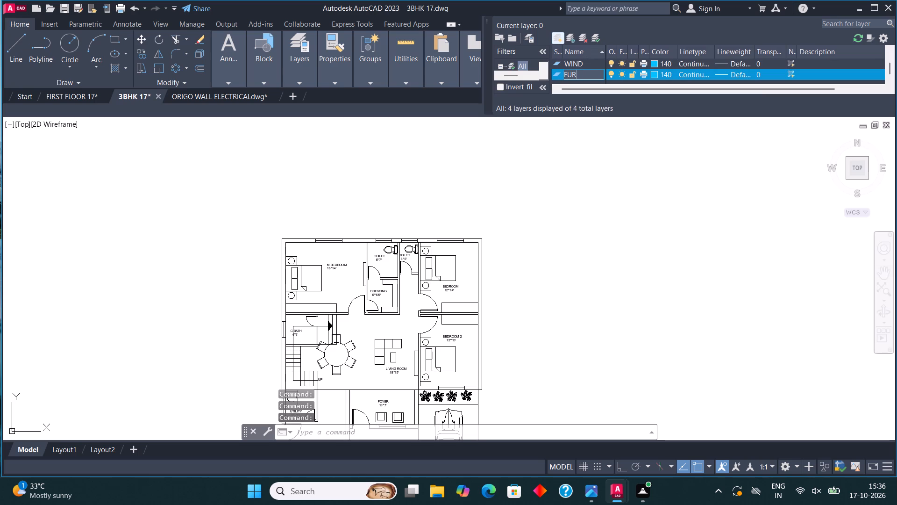
{"action": "left_click", "coordinate": [654, 74]}
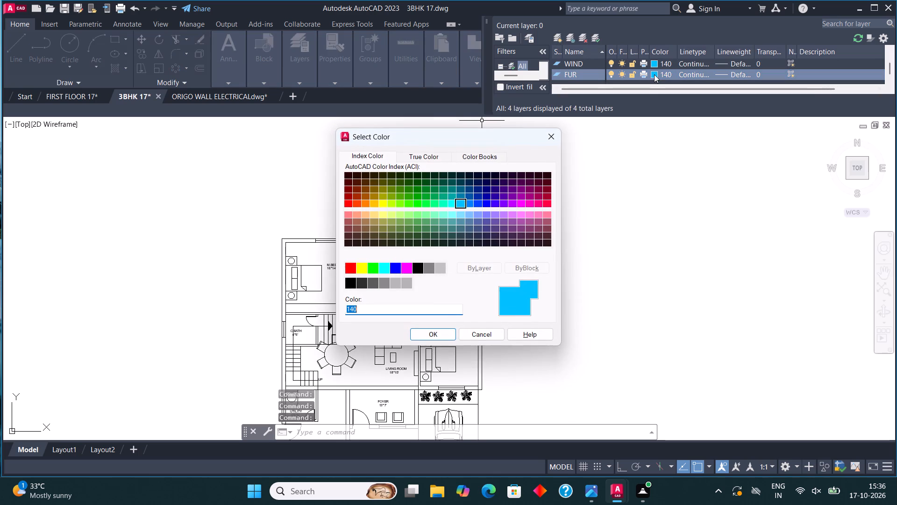
{"action": "left_click", "coordinate": [524, 205]}
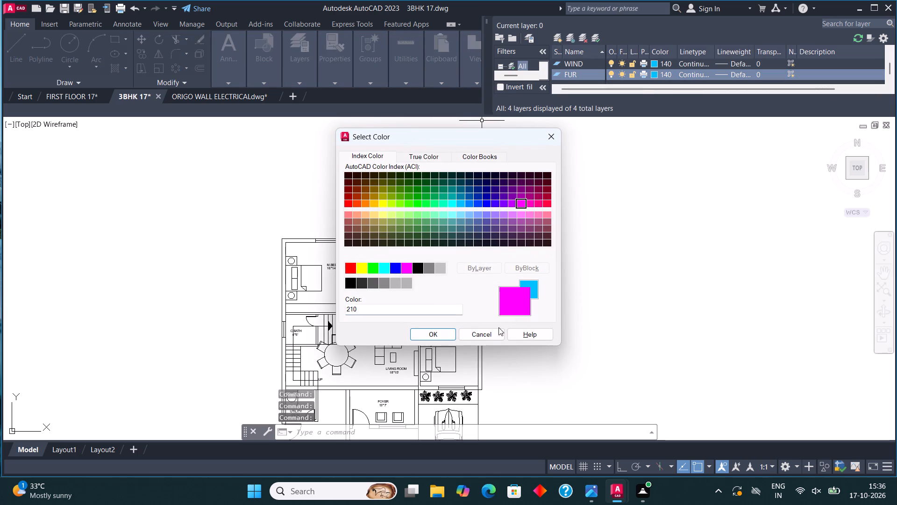
{"action": "left_click", "coordinate": [438, 338]}
Review the layer colours and set the FUR layer's colour to index 10 (red).
{"action": "scroll", "coordinate": [662, 68], "scroll_direction": "up", "scroll_amount": 2}
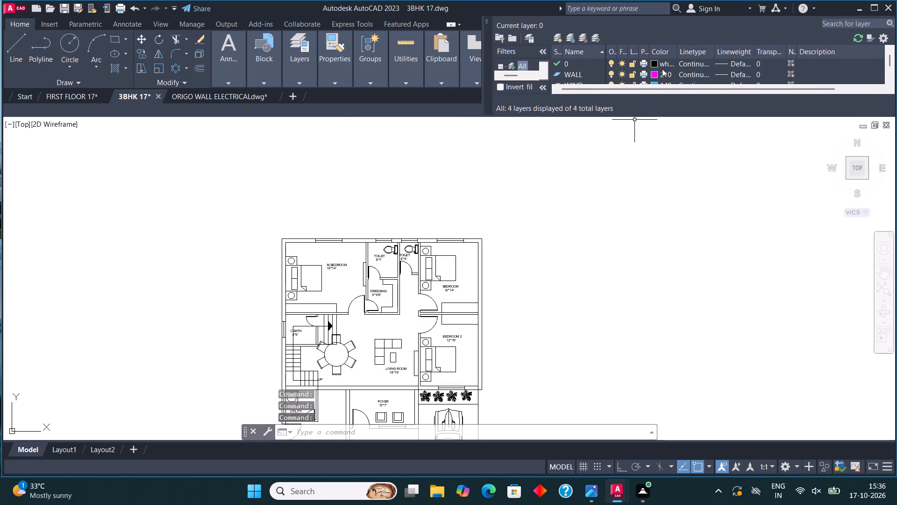
{"action": "scroll", "coordinate": [662, 69], "scroll_direction": "down", "scroll_amount": 1}
{"action": "scroll", "coordinate": [662, 69], "scroll_direction": "up", "scroll_amount": 2}
{"action": "scroll", "coordinate": [662, 69], "scroll_direction": "down", "scroll_amount": 1}
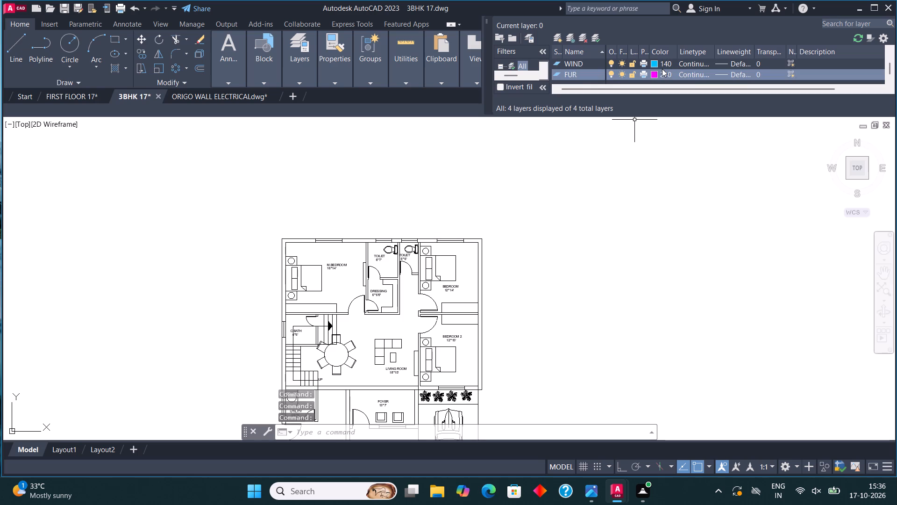
{"action": "scroll", "coordinate": [662, 69], "scroll_direction": "up", "scroll_amount": 1}
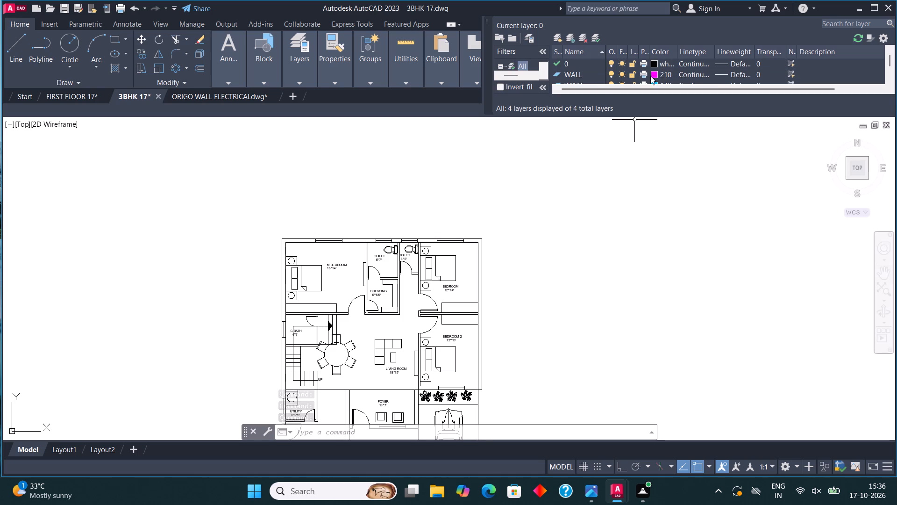
{"action": "scroll", "coordinate": [676, 67], "scroll_direction": "down", "scroll_amount": 2}
{"action": "left_click", "coordinate": [655, 75]}
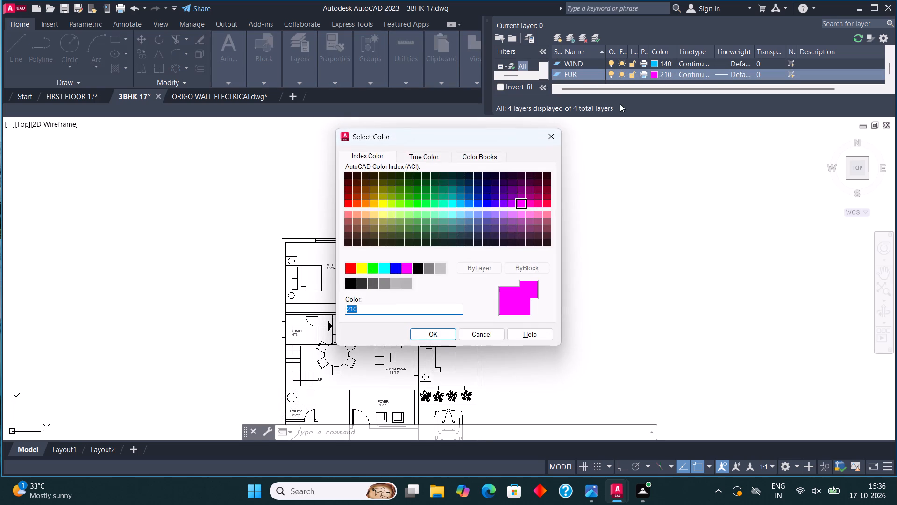
{"action": "left_click", "coordinate": [345, 205]}
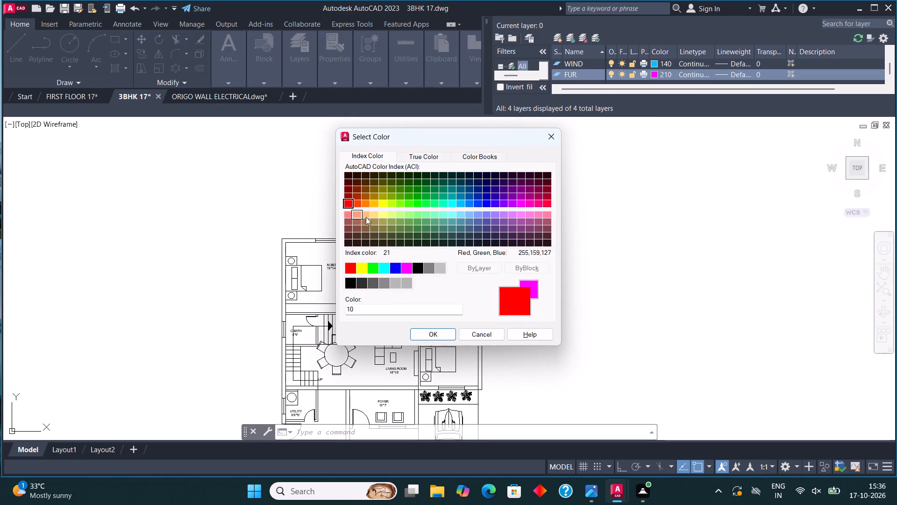
{"action": "left_click", "coordinate": [420, 334]}
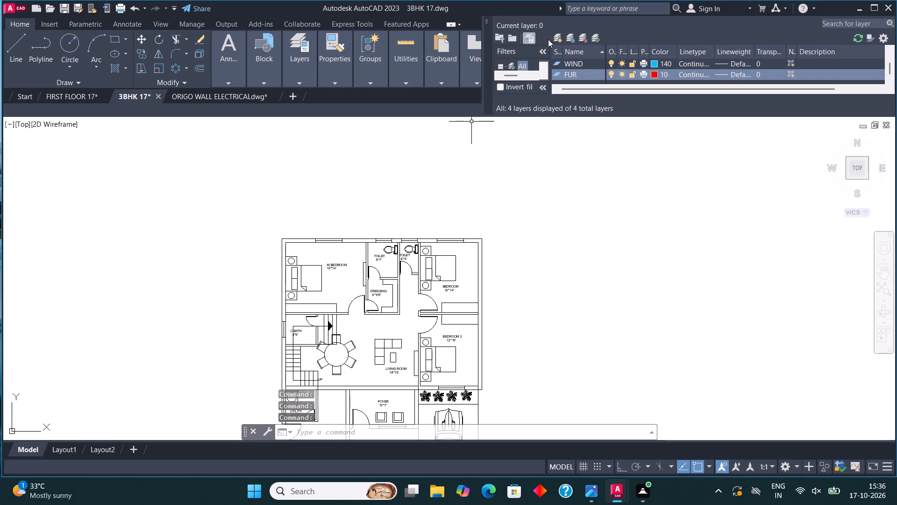
Create a new layer named TEXT and set its colour to index 130 (cyan).
{"action": "left_click", "coordinate": [556, 41]}
{"action": "type", "text": "TEXT"}
{"action": "left_click", "coordinate": [655, 73]}
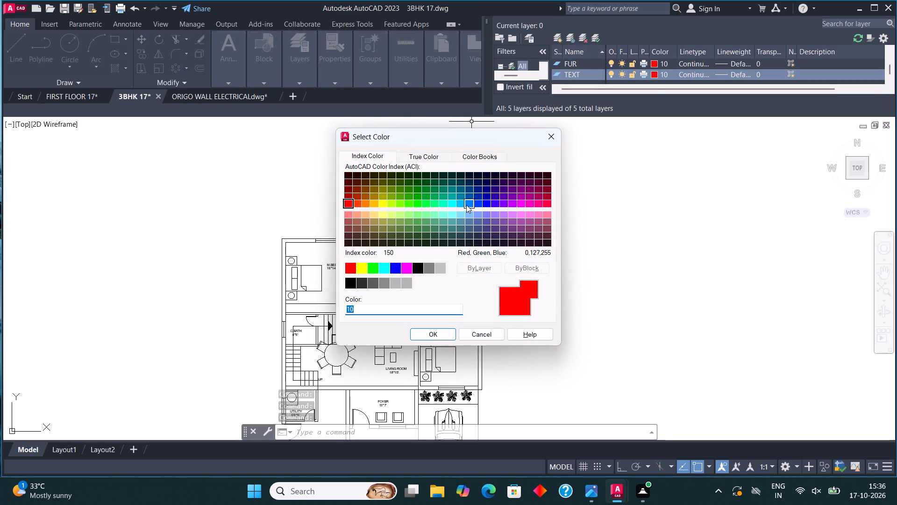
{"action": "left_click", "coordinate": [451, 204]}
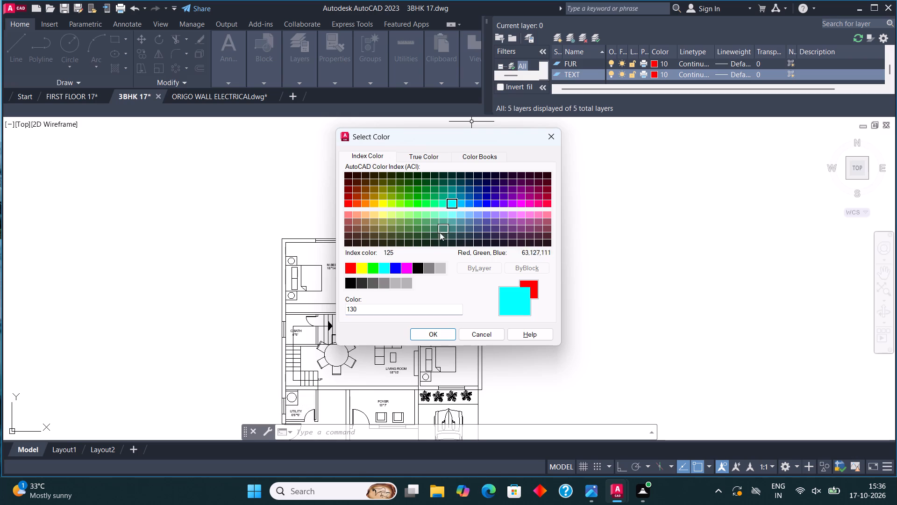
{"action": "left_click", "coordinate": [431, 335]}
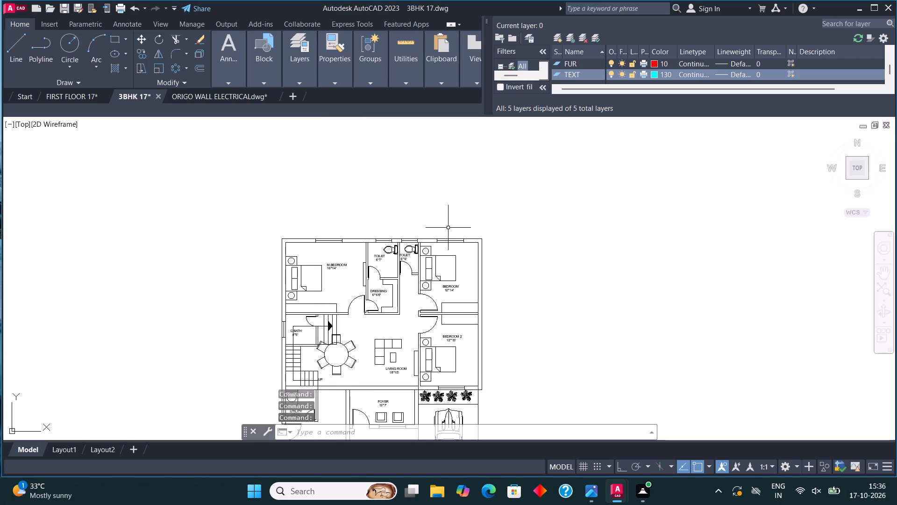
Create a new layer named TREE with colour index 80 (green), and close the layer manager.
{"action": "scroll", "coordinate": [662, 70], "scroll_direction": "up", "scroll_amount": 2}
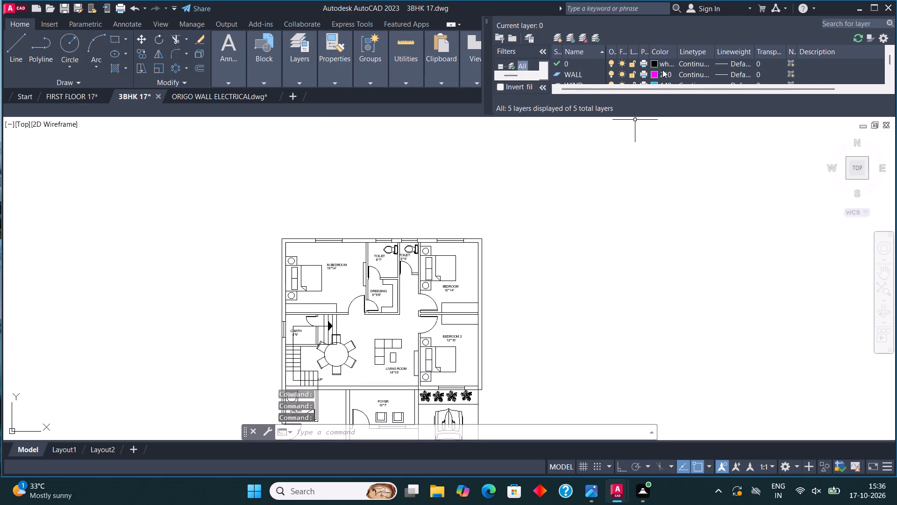
{"action": "scroll", "coordinate": [662, 70], "scroll_direction": "down", "scroll_amount": 1}
{"action": "scroll", "coordinate": [662, 70], "scroll_direction": "up", "scroll_amount": 1}
{"action": "scroll", "coordinate": [662, 70], "scroll_direction": "down", "scroll_amount": 1}
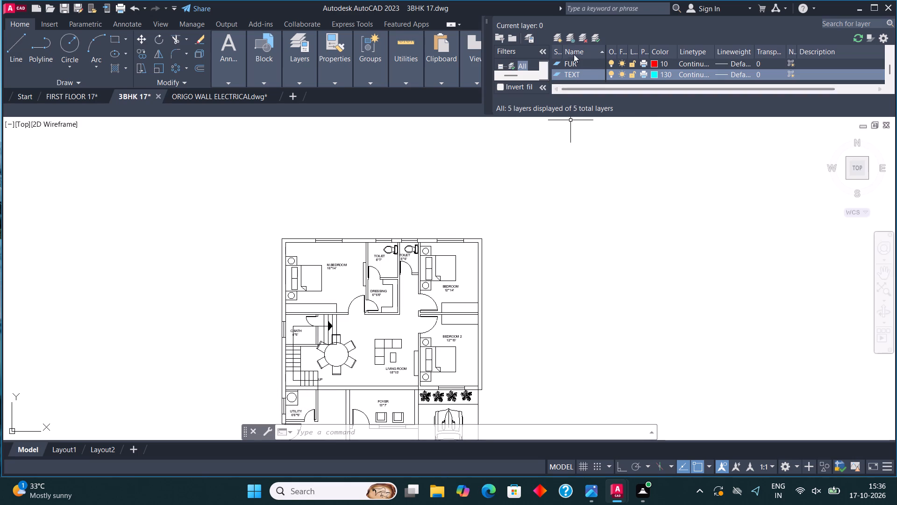
{"action": "left_click", "coordinate": [555, 35]}
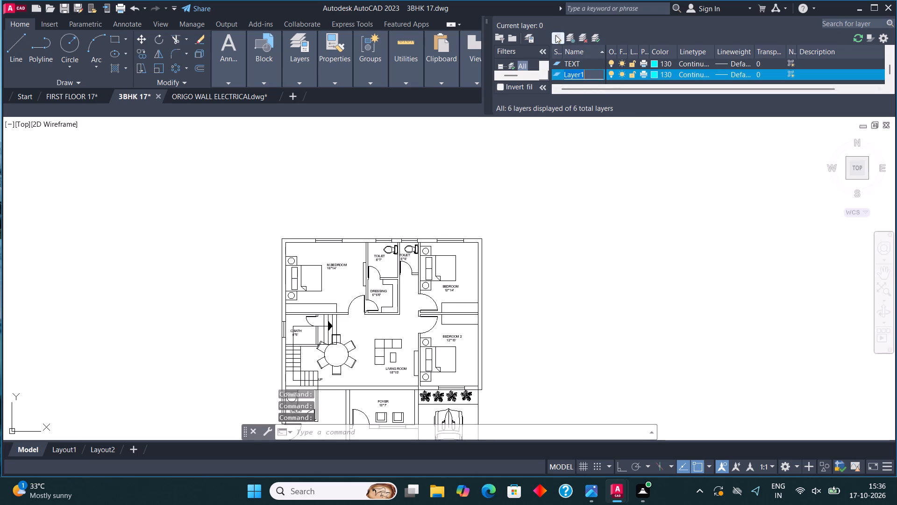
{"action": "type", "text": "TR"}
{"action": "key", "text": "e"}
{"action": "key", "text": "e"}
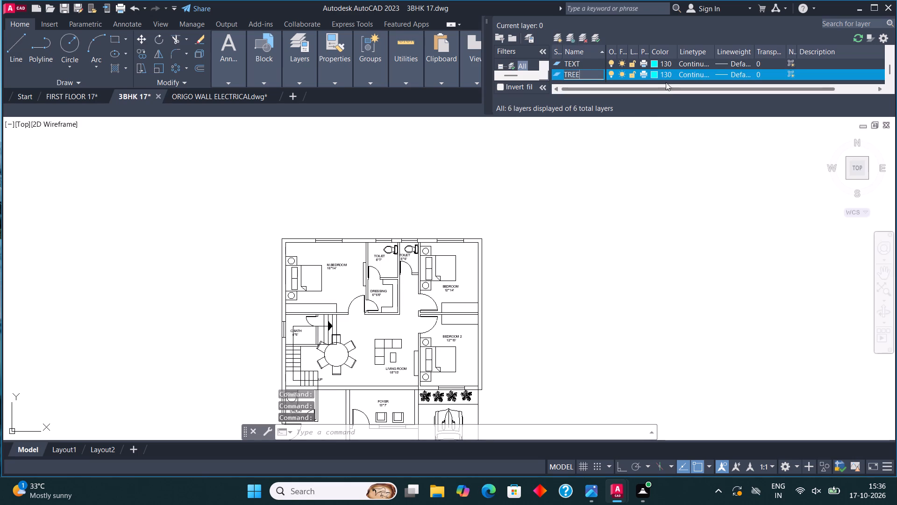
{"action": "left_click", "coordinate": [654, 73]}
{"action": "left_click", "coordinate": [407, 205]}
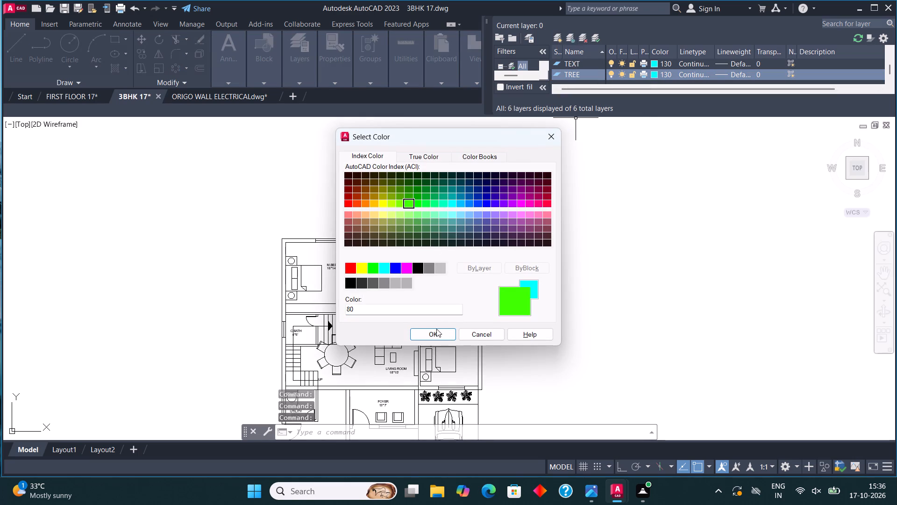
{"action": "left_click", "coordinate": [436, 333]}
{"action": "left_click", "coordinate": [488, 21]}
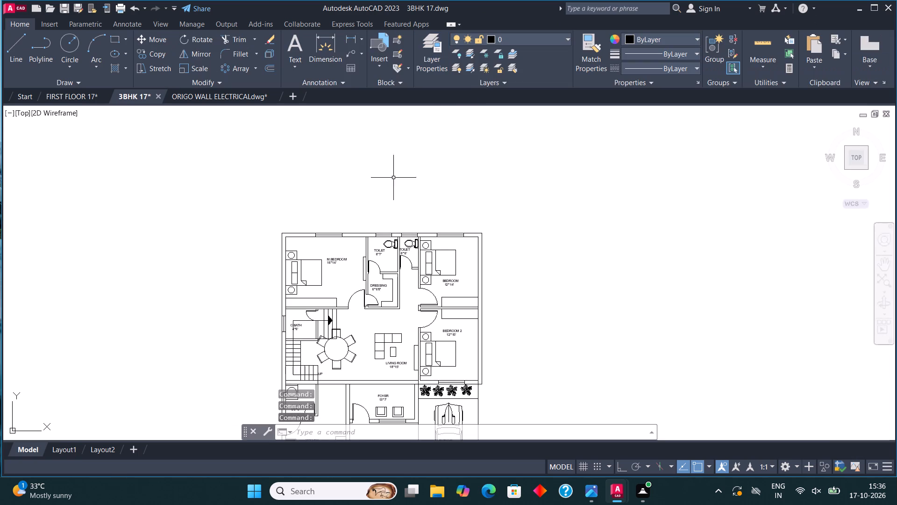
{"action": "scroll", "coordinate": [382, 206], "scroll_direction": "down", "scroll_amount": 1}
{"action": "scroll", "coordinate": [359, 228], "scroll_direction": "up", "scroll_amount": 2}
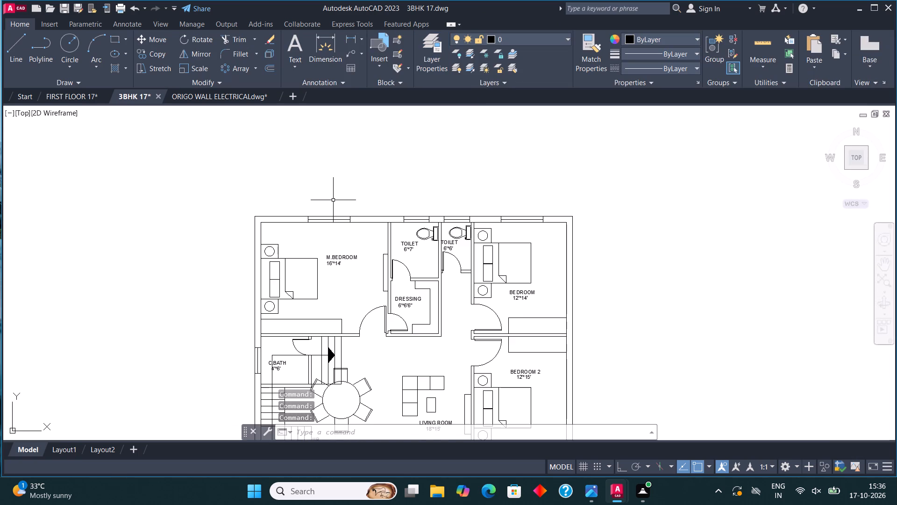
Move the M.BEDROOM window and the two toilet windows in the plan's top outer wall to the WIND layer.
{"action": "scroll", "coordinate": [333, 200], "scroll_direction": "up", "scroll_amount": 1}
{"action": "scroll", "coordinate": [289, 176], "scroll_direction": "up", "scroll_amount": 3}
{"action": "scroll", "coordinate": [285, 238], "scroll_direction": "down", "scroll_amount": 2}
{"action": "left_click", "coordinate": [281, 325]}
{"action": "left_click", "coordinate": [420, 263]}
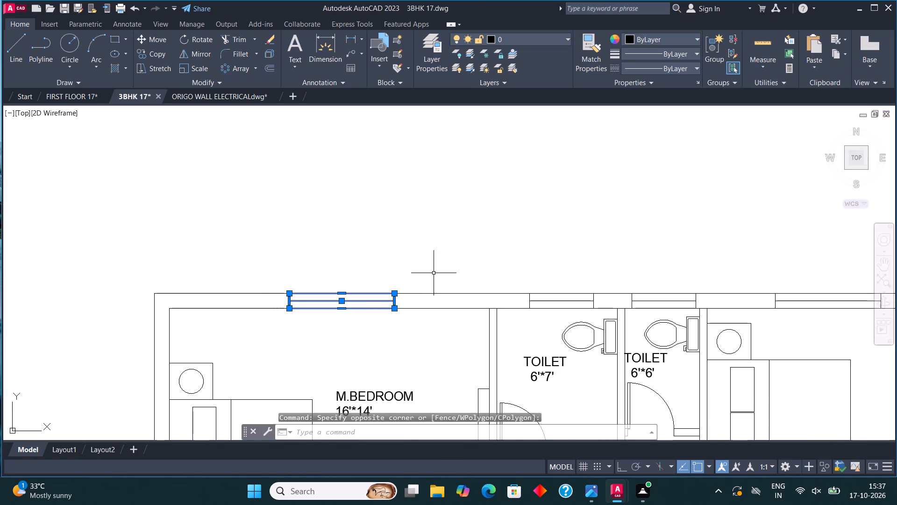
{"action": "left_click", "coordinate": [520, 312]}
{"action": "left_click", "coordinate": [606, 277]}
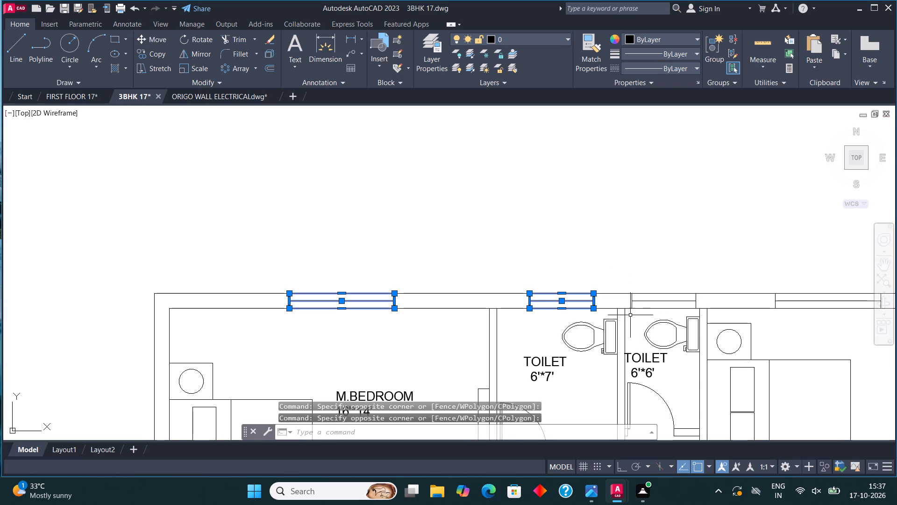
{"action": "left_click", "coordinate": [629, 314]}
{"action": "left_click", "coordinate": [703, 280]}
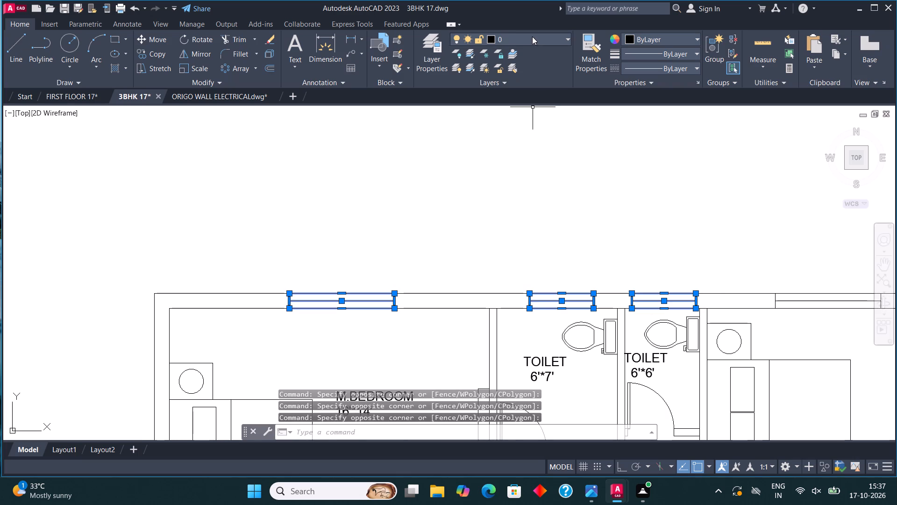
{"action": "left_click", "coordinate": [532, 36]}
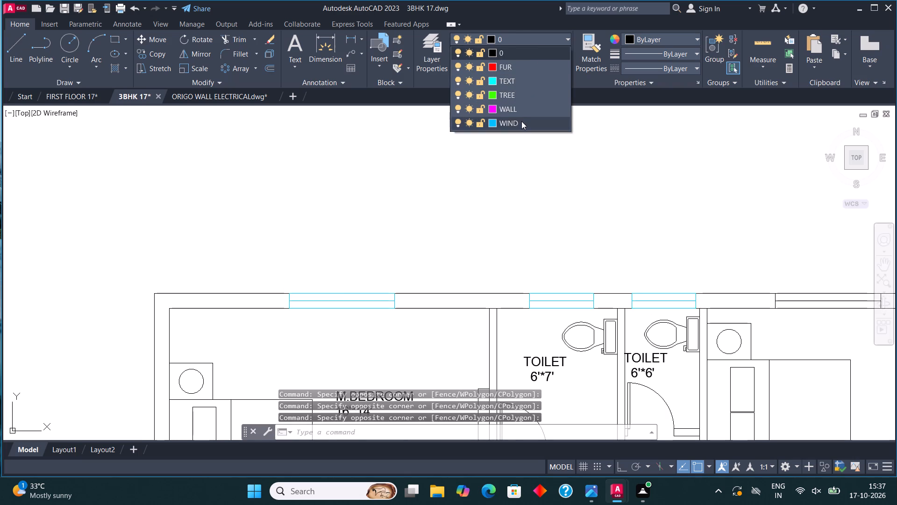
{"action": "left_click", "coordinate": [521, 121]}
{"action": "scroll", "coordinate": [382, 202], "scroll_direction": "down", "scroll_amount": 2}
{"action": "key", "text": "Escape"}
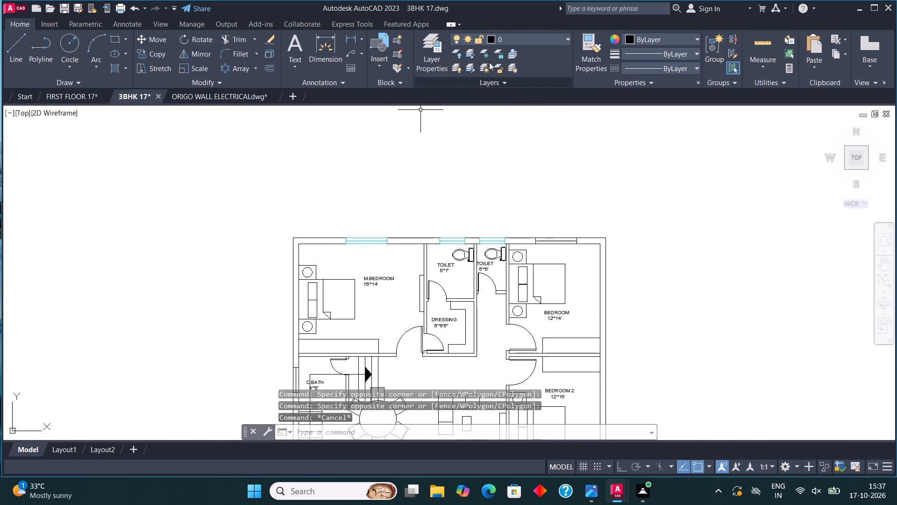
Make WALL the current layer and fill the two top wall segments between the three WIND-layer windows with a SOLID hatch.
{"action": "left_click", "coordinate": [510, 37]}
{"action": "left_click", "coordinate": [514, 109]}
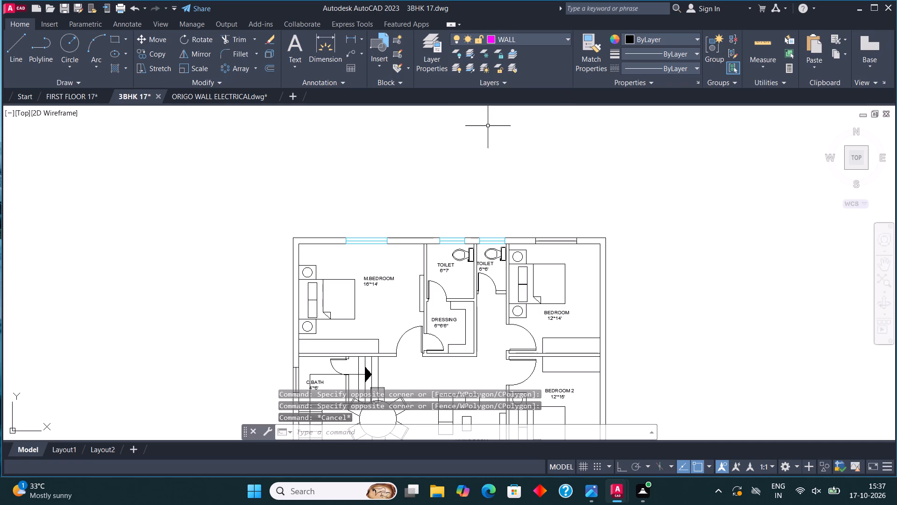
{"action": "scroll", "coordinate": [299, 238], "scroll_direction": "up", "scroll_amount": 4}
{"action": "key", "text": "h"}
{"action": "key", "text": "Return"}
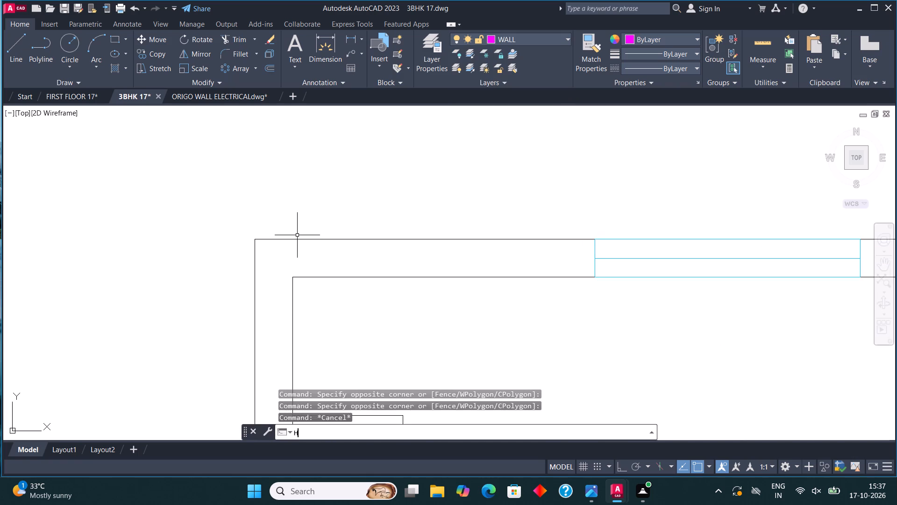
{"action": "left_click", "coordinate": [341, 264]}
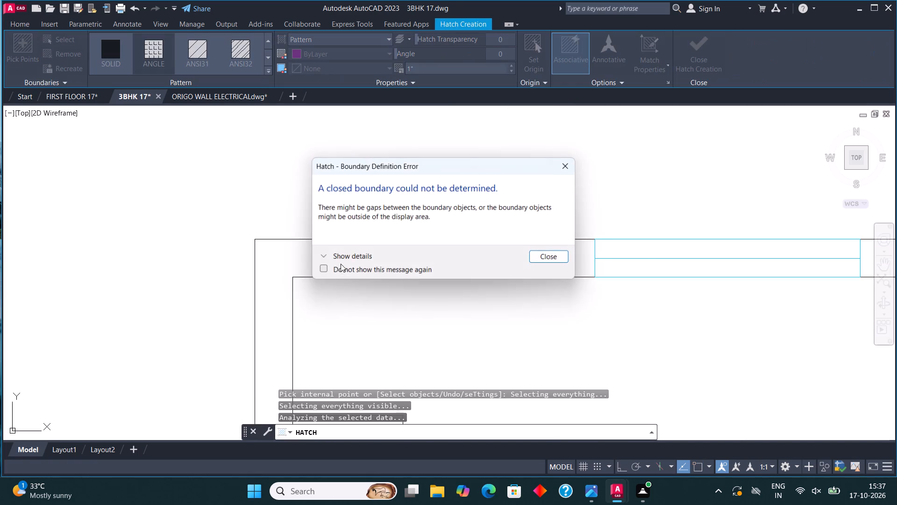
{"action": "left_click", "coordinate": [572, 166]}
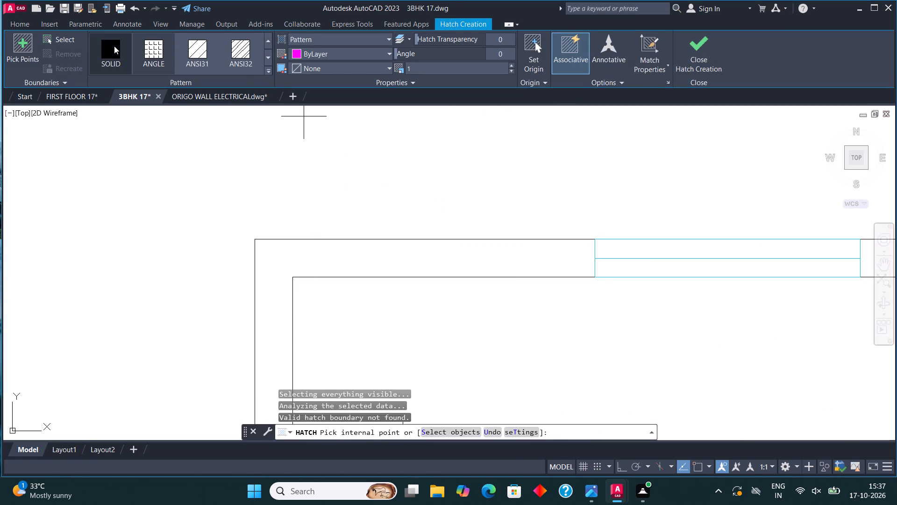
{"action": "left_click", "coordinate": [114, 46]}
{"action": "scroll", "coordinate": [421, 283], "scroll_direction": "down", "scroll_amount": 3}
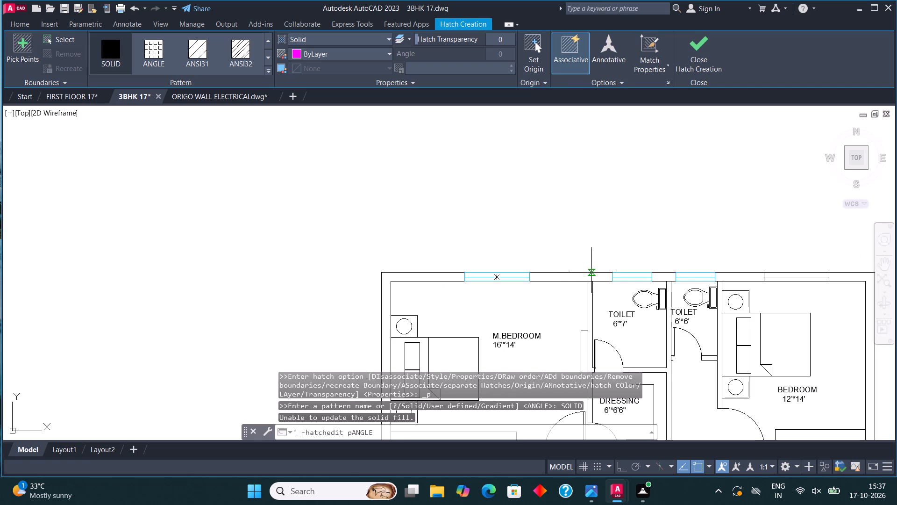
{"action": "left_click", "coordinate": [572, 280]}
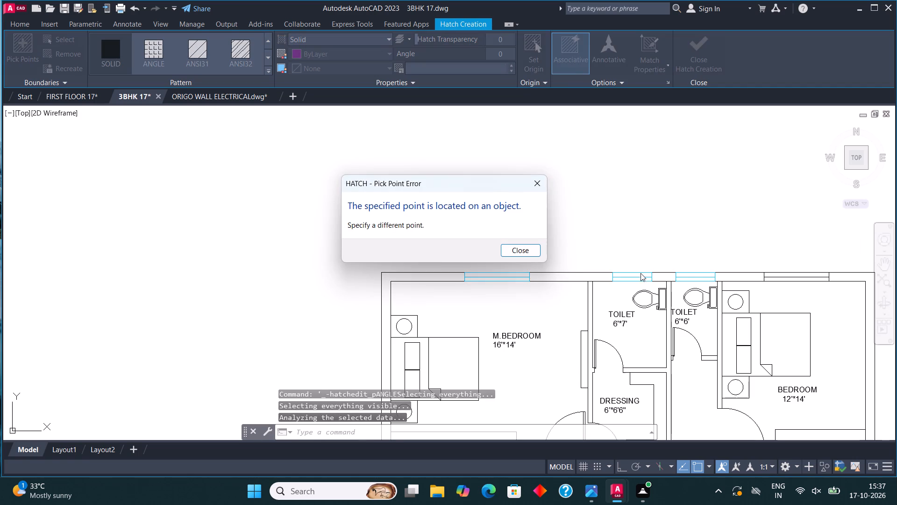
{"action": "left_click", "coordinate": [541, 183]}
{"action": "left_click", "coordinate": [571, 274]}
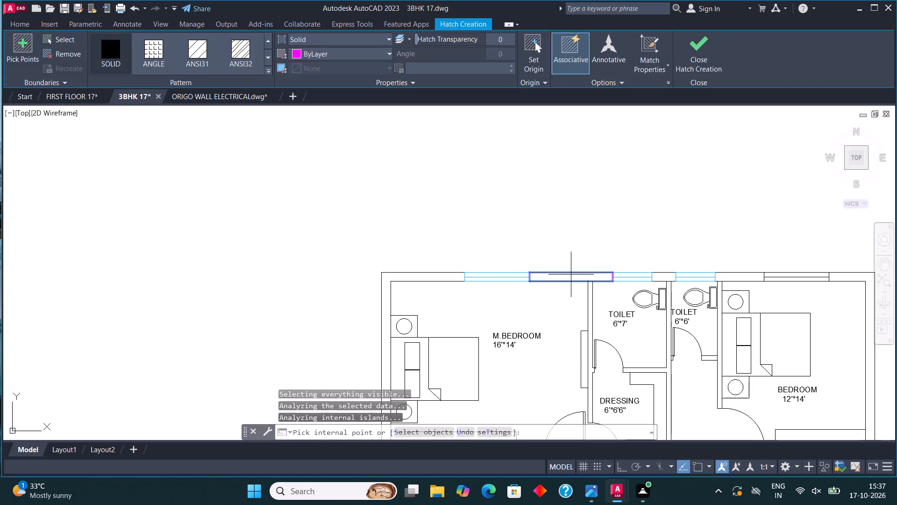
{"action": "left_click", "coordinate": [661, 276]}
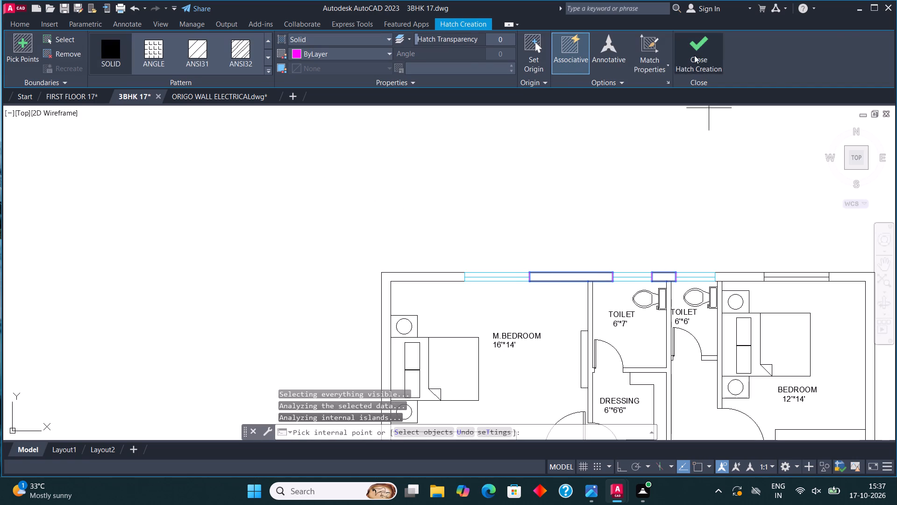
{"action": "left_click", "coordinate": [694, 50]}
Solid-hatch the M.BEDROOM outer and lower walls, the top wall segment beside the 6'*6' toilet, and the toilet and dressing partitions.
{"action": "scroll", "coordinate": [444, 239], "scroll_direction": "down", "scroll_amount": 4}
{"action": "scroll", "coordinate": [494, 253], "scroll_direction": "up", "scroll_amount": 3}
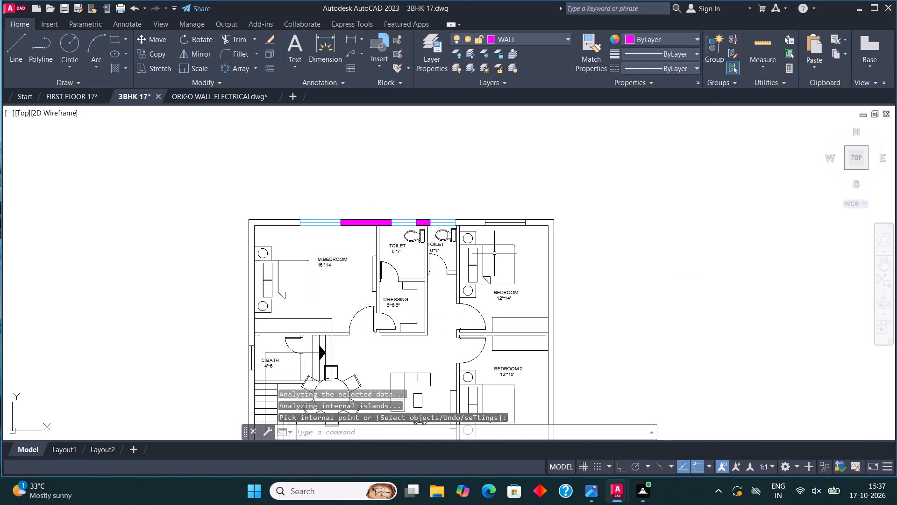
{"action": "key", "text": "h"}
{"action": "key", "text": "Return"}
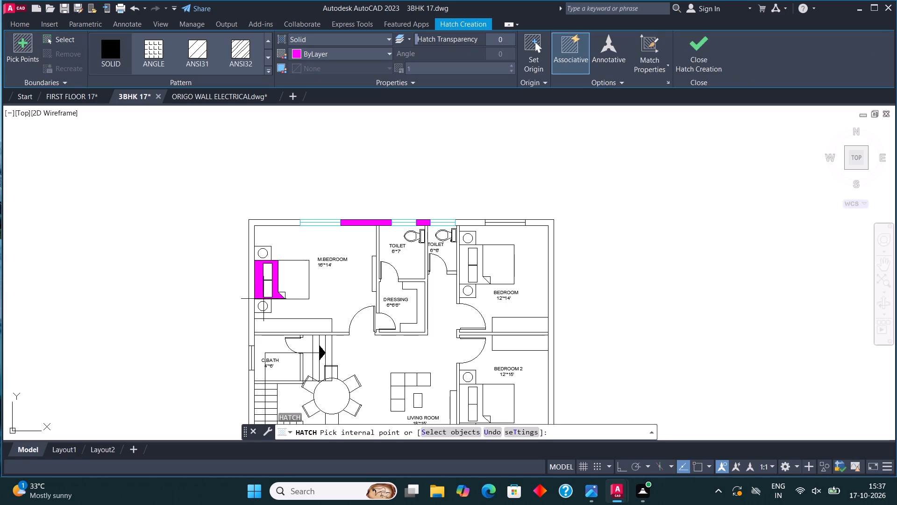
{"action": "left_click", "coordinate": [252, 299]}
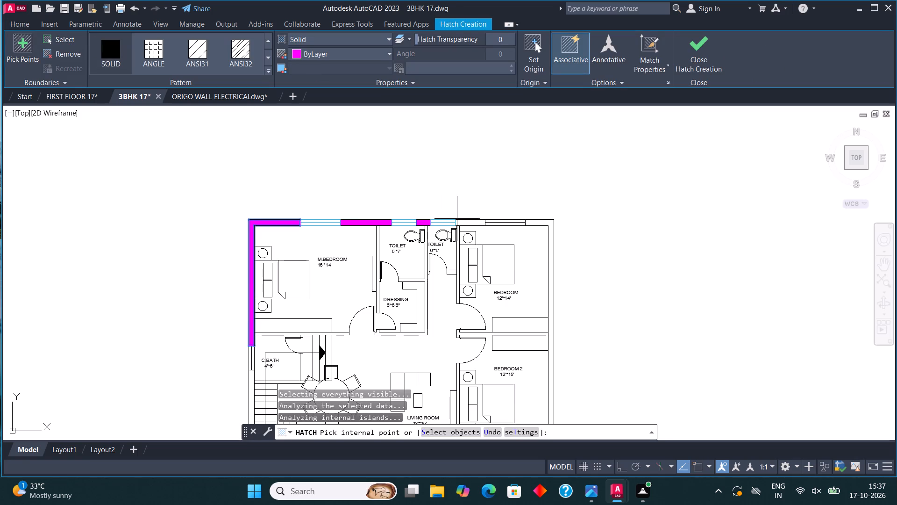
{"action": "left_click", "coordinate": [470, 223]}
{"action": "left_click", "coordinate": [458, 275]}
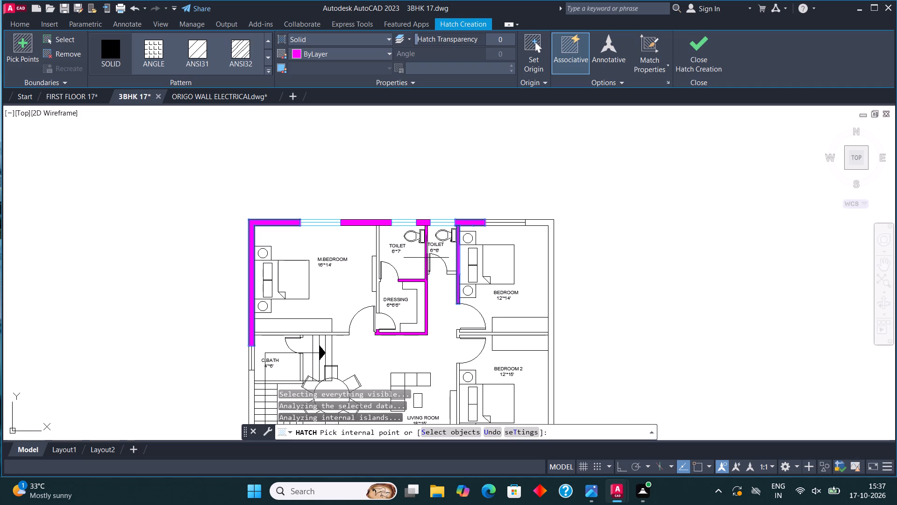
{"action": "left_click", "coordinate": [426, 258]}
{"action": "left_click", "coordinate": [378, 249]}
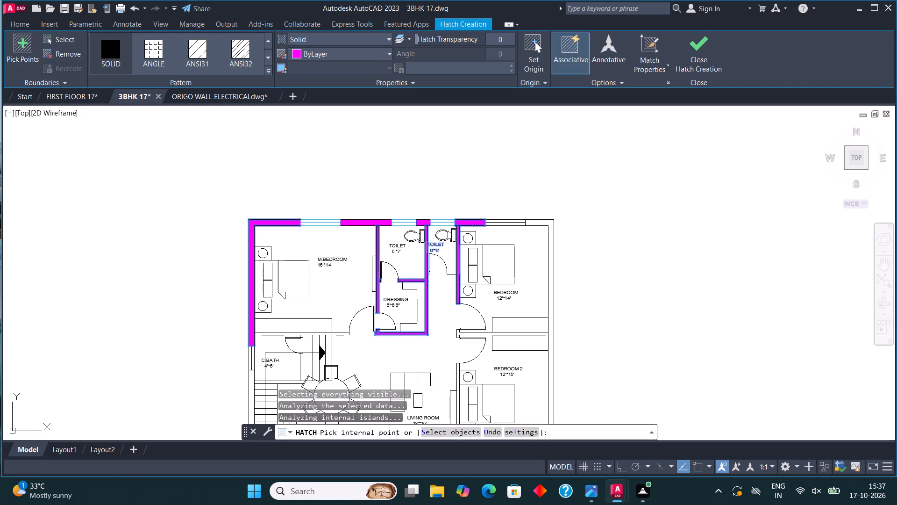
{"action": "left_click", "coordinate": [317, 335]}
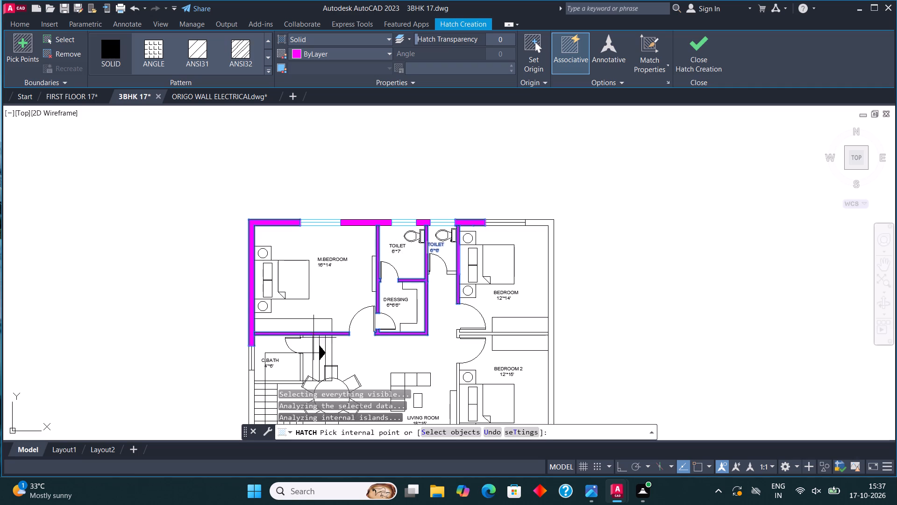
Continue the solid hatch on the C.BATH lower wall and its side wall by the stairs.
{"action": "left_click", "coordinate": [278, 382]}
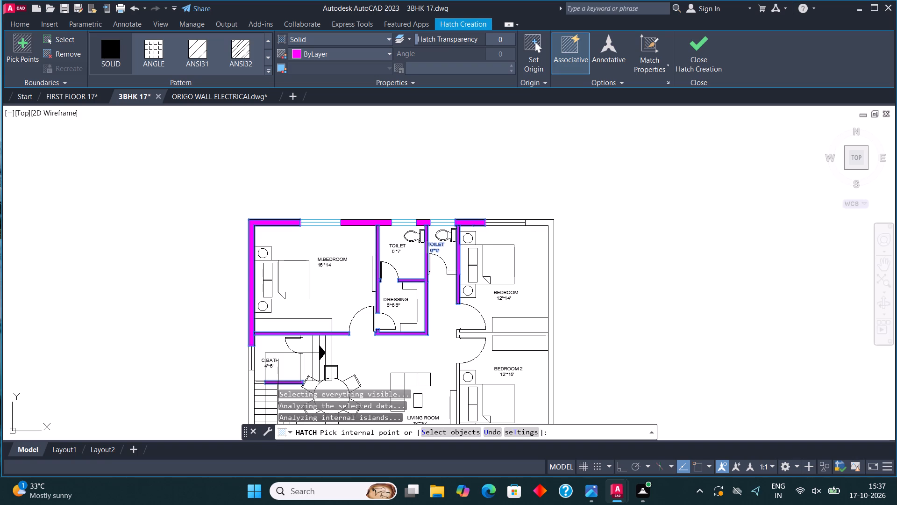
{"action": "left_click", "coordinate": [260, 383]}
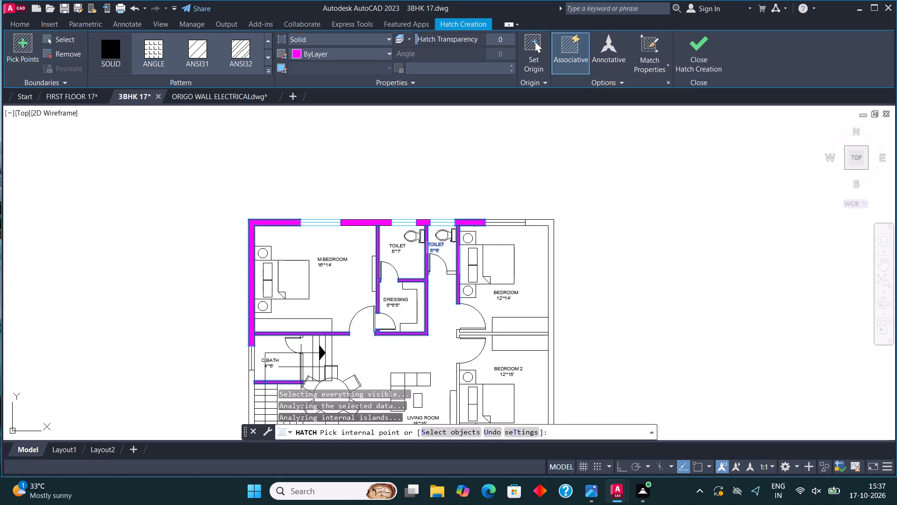
{"action": "left_click", "coordinate": [301, 368]}
{"action": "scroll", "coordinate": [299, 332], "scroll_direction": "up", "scroll_amount": 4}
{"action": "left_click", "coordinate": [302, 357]}
{"action": "scroll", "coordinate": [326, 320], "scroll_direction": "down", "scroll_amount": 4}
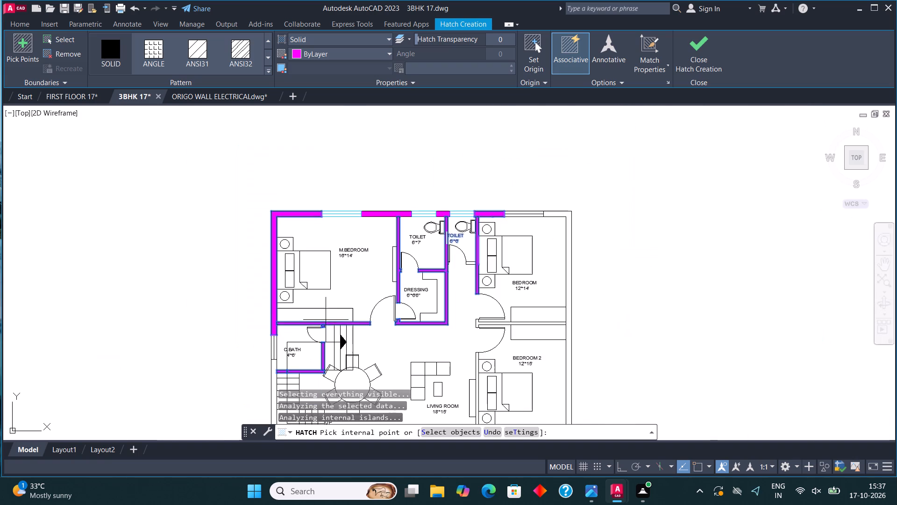
{"action": "scroll", "coordinate": [395, 320], "scroll_direction": "up", "scroll_amount": 4}
{"action": "scroll", "coordinate": [360, 325], "scroll_direction": "down", "scroll_amount": 4}
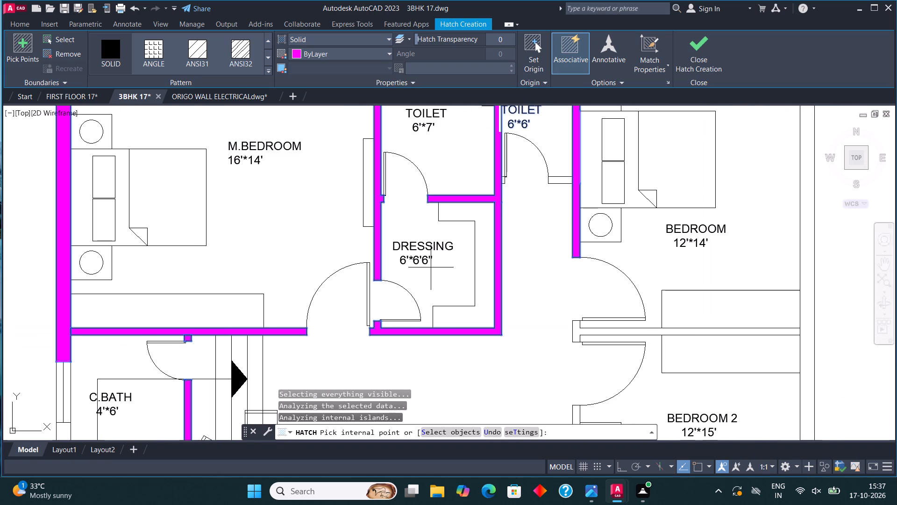
{"action": "scroll", "coordinate": [363, 318], "scroll_direction": "down", "scroll_amount": 2}
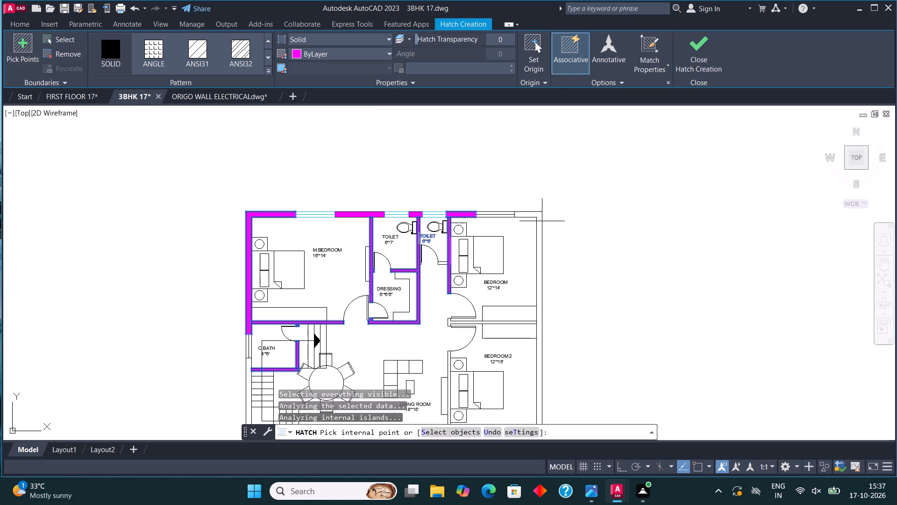
Solid-hatch the outer wall along both 12-foot-wide bedrooms, their dividing wall, and BEDROOM 2's living-room-side and lower walls.
{"action": "left_click", "coordinate": [541, 222]}
{"action": "scroll", "coordinate": [447, 331], "scroll_direction": "up", "scroll_amount": 2}
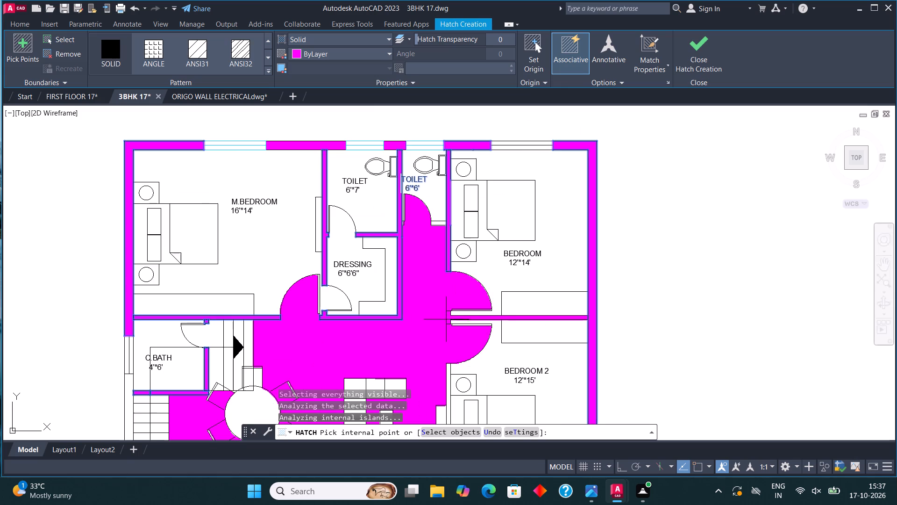
{"action": "left_click", "coordinate": [477, 319]}
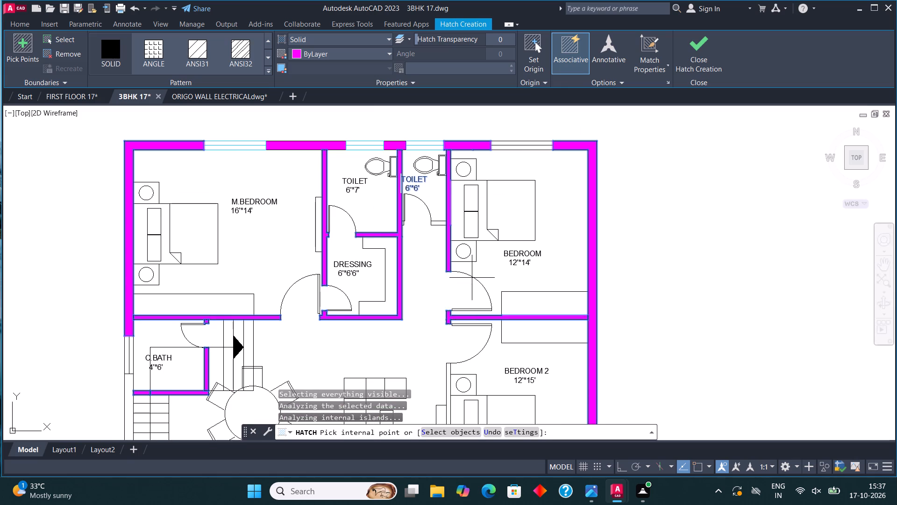
{"action": "scroll", "coordinate": [474, 218], "scroll_direction": "down", "scroll_amount": 2}
{"action": "scroll", "coordinate": [475, 313], "scroll_direction": "up", "scroll_amount": 2}
{"action": "left_click", "coordinate": [446, 293]}
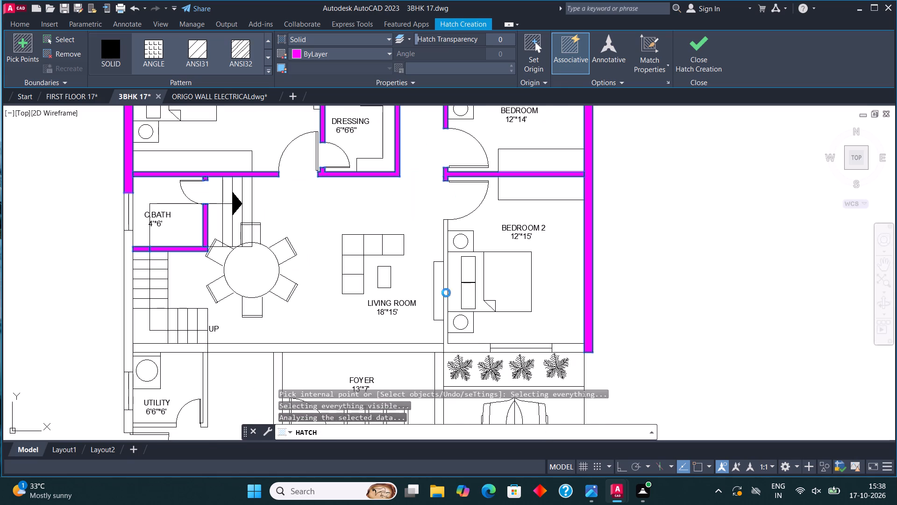
{"action": "left_click", "coordinate": [570, 348]}
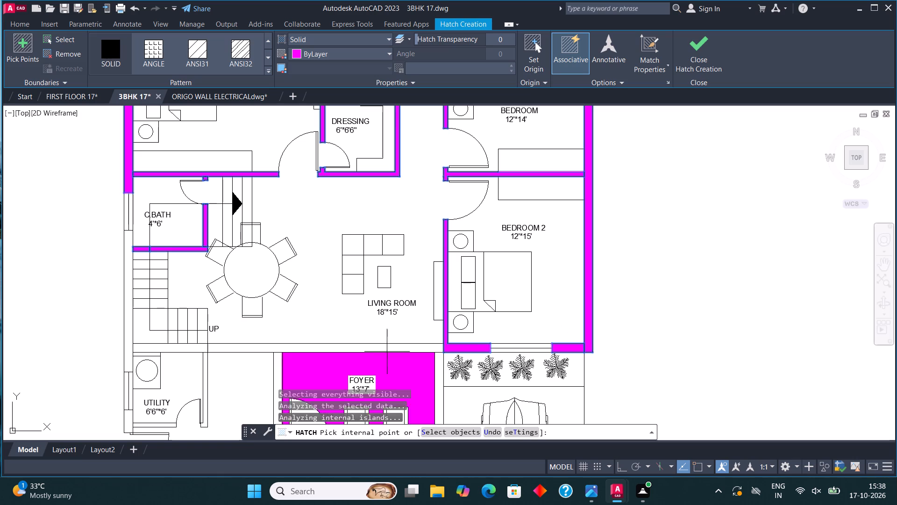
Solid-hatch the wall below the living room and stairs, the outer wall beside the stairs, and the utility room's walls.
{"action": "left_click", "coordinate": [387, 352]}
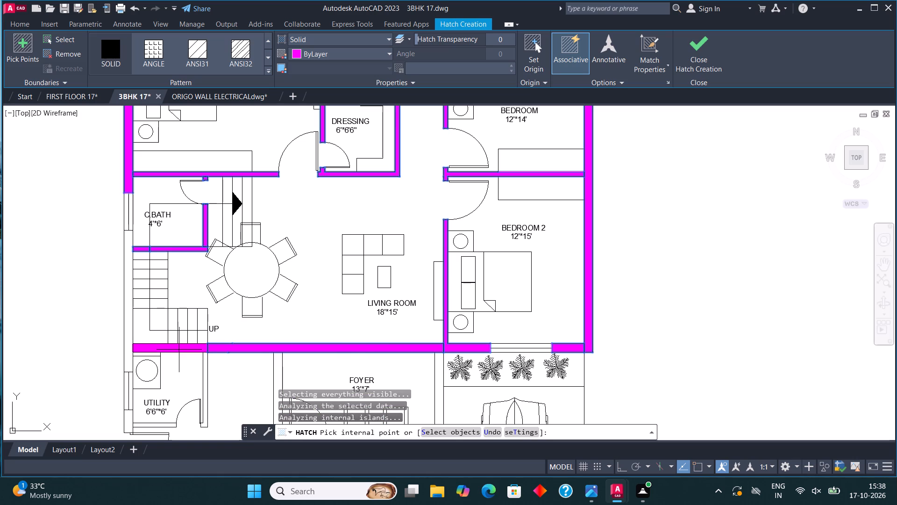
{"action": "left_click", "coordinate": [179, 350]}
{"action": "left_click", "coordinate": [127, 317]}
{"action": "scroll", "coordinate": [285, 233], "scroll_direction": "down", "scroll_amount": 2}
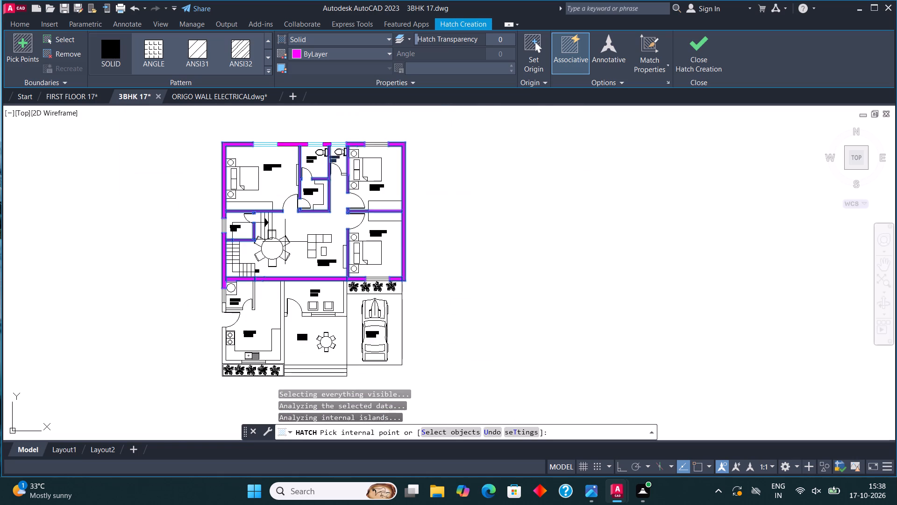
{"action": "scroll", "coordinate": [223, 309], "scroll_direction": "up", "scroll_amount": 2}
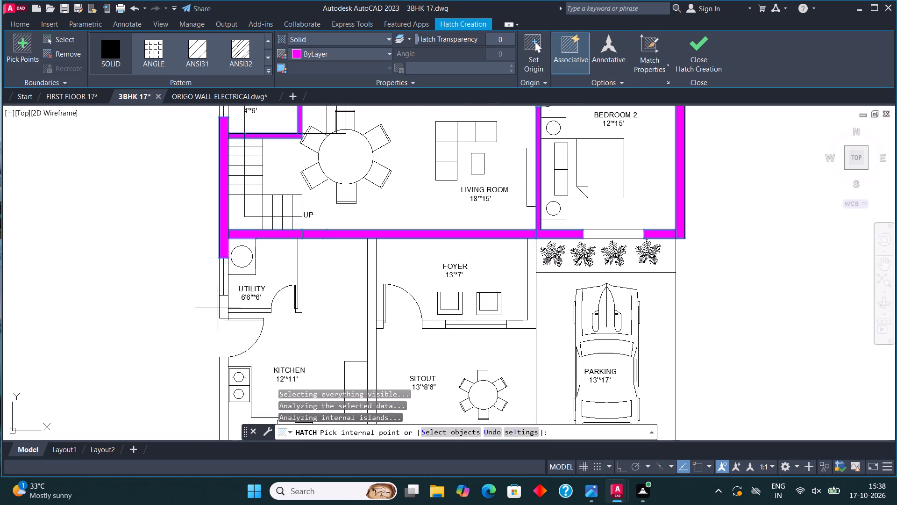
{"action": "left_click", "coordinate": [222, 308]}
{"action": "left_click", "coordinate": [299, 297]}
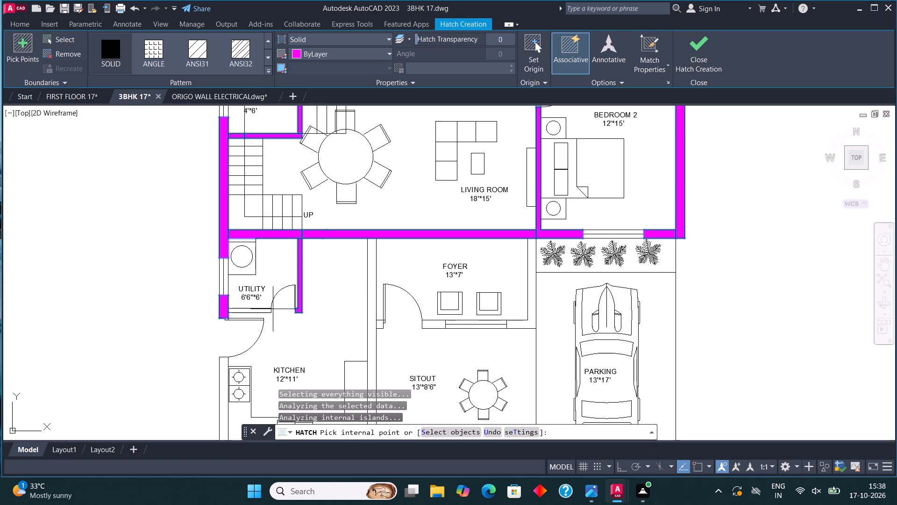
{"action": "left_click", "coordinate": [254, 311]}
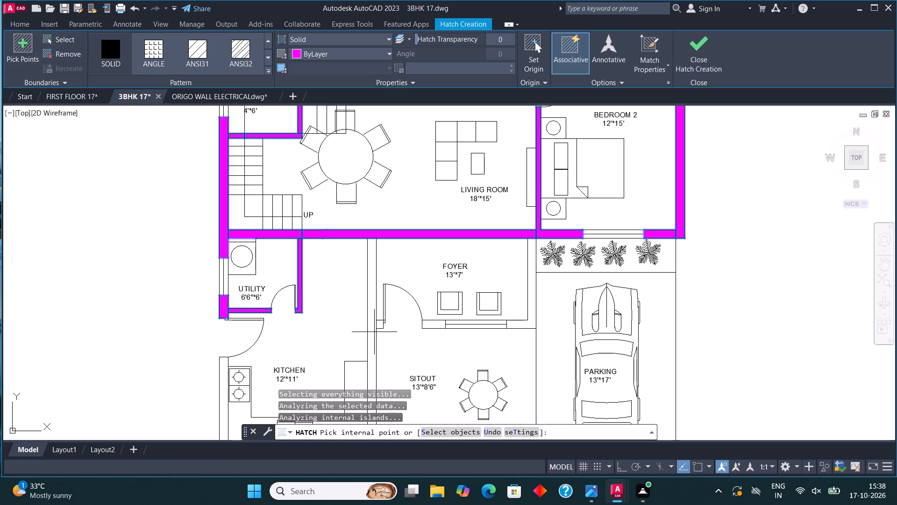
Solid-hatch the foyer walls and the kitchen-foyer dividing wall, try the kitchen's lower-left outer corner, and finish the hatch.
{"action": "left_click", "coordinate": [378, 325]}
{"action": "left_click", "coordinate": [435, 324]}
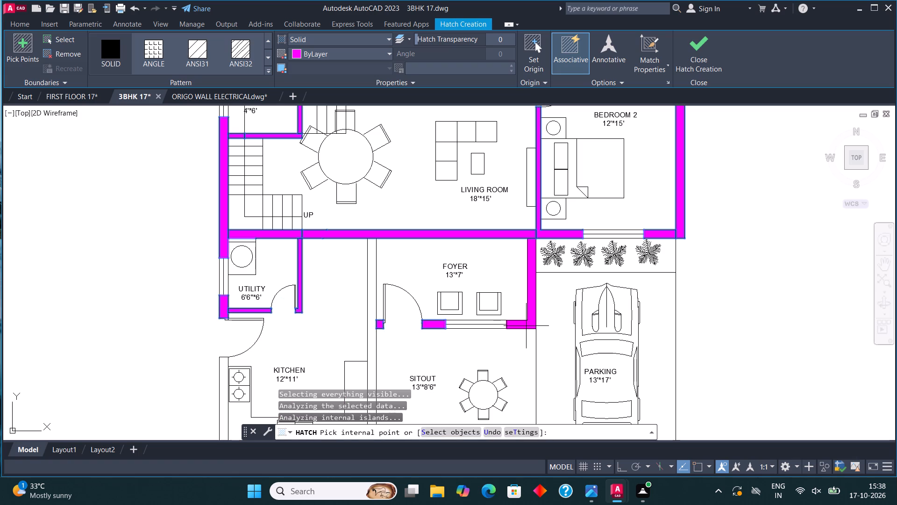
{"action": "left_click", "coordinate": [526, 326]}
{"action": "left_click", "coordinate": [371, 313]}
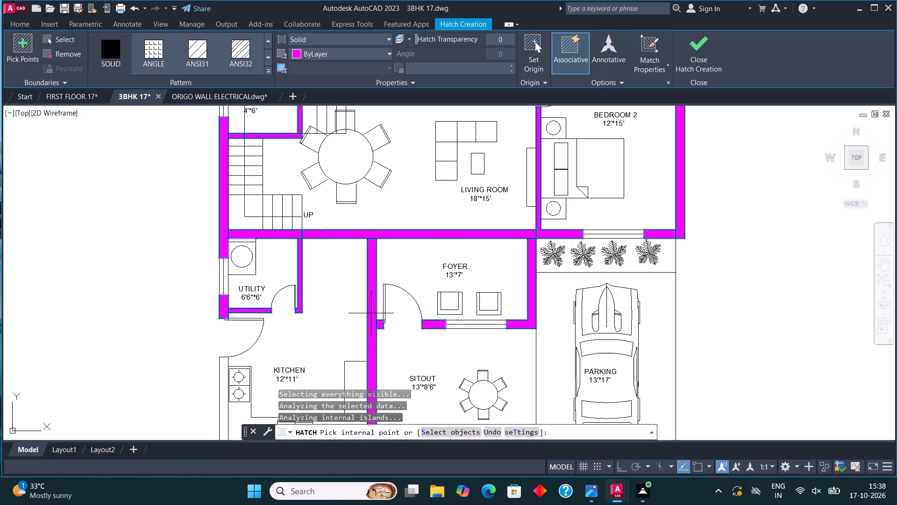
{"action": "scroll", "coordinate": [371, 313], "scroll_direction": "down", "scroll_amount": 2}
{"action": "scroll", "coordinate": [329, 368], "scroll_direction": "up", "scroll_amount": 2}
{"action": "left_click", "coordinate": [285, 355]}
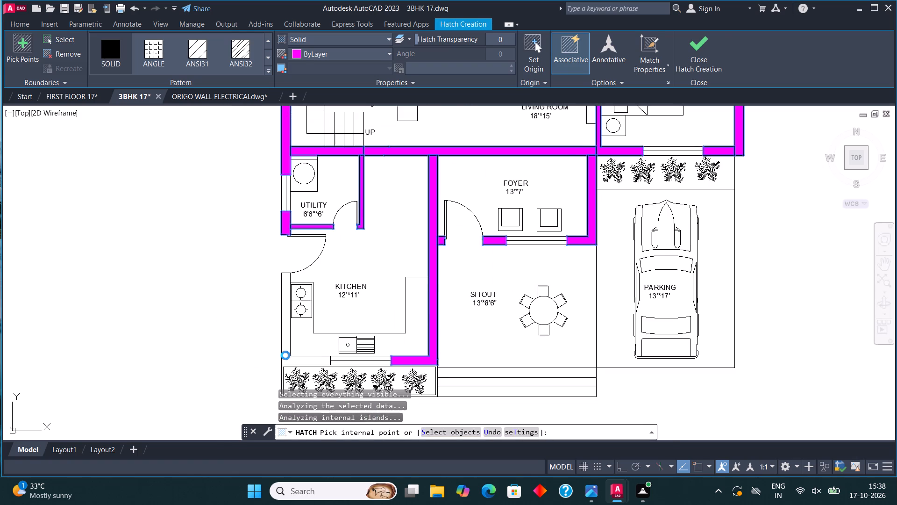
{"action": "left_click", "coordinate": [572, 149]}
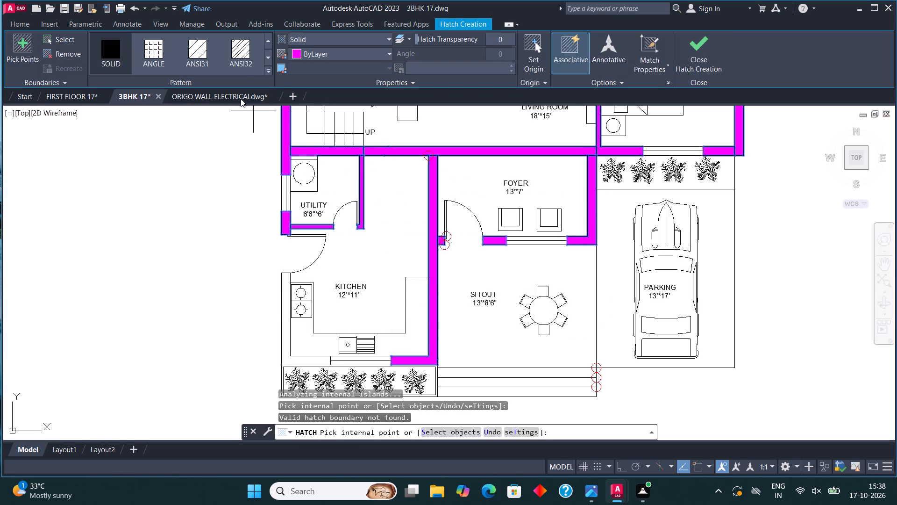
{"action": "left_click", "coordinate": [702, 53]}
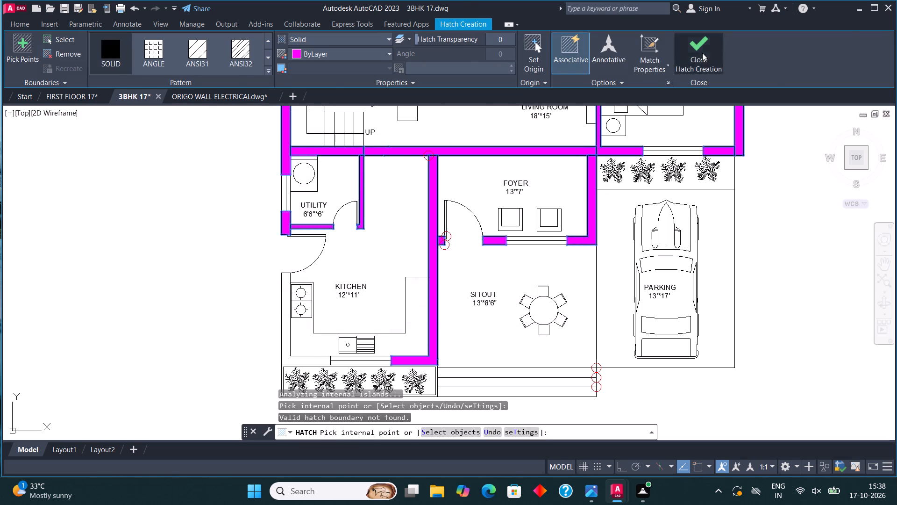
Switch to the ORIGO WALL ELECTRICAL drawing.
{"action": "left_click", "coordinate": [228, 91]}
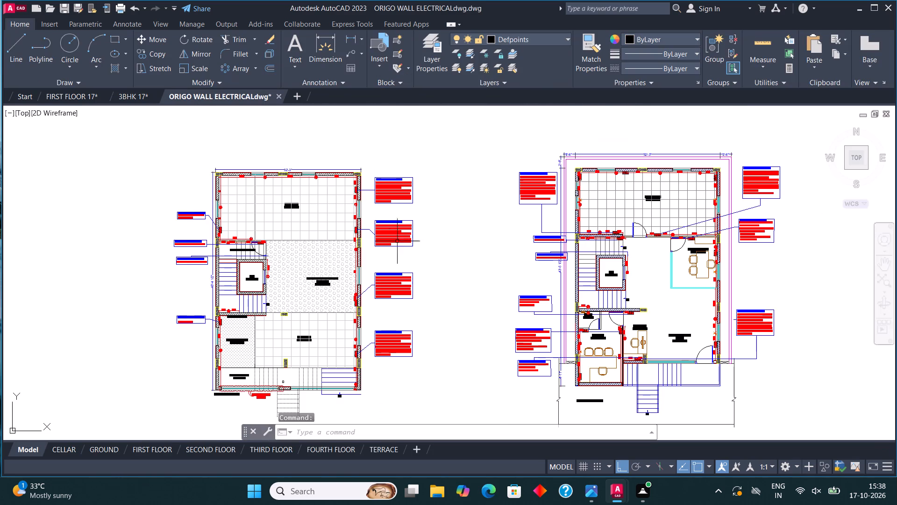
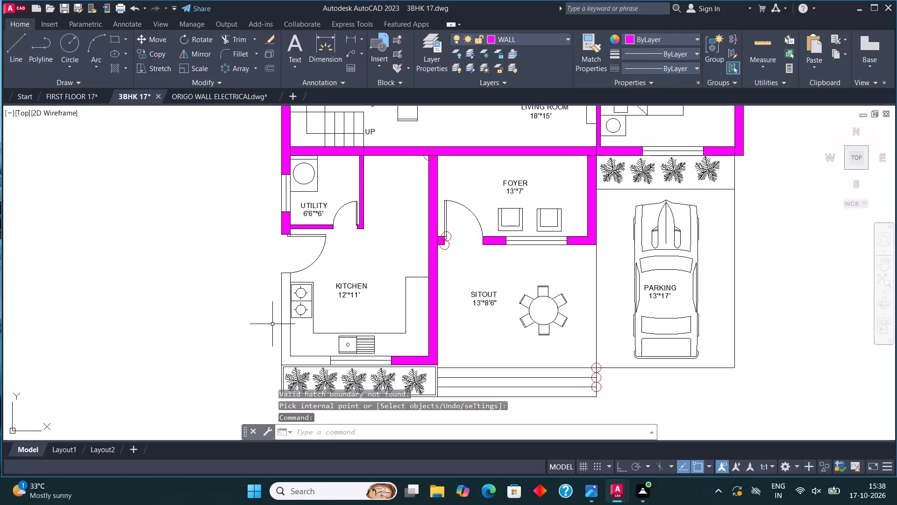
Solid-hatch the kitchen's lower-left outer wall corner, between the side door and the sink window, and finish the hatch.
{"action": "key", "text": "h"}
{"action": "key", "text": "Return"}
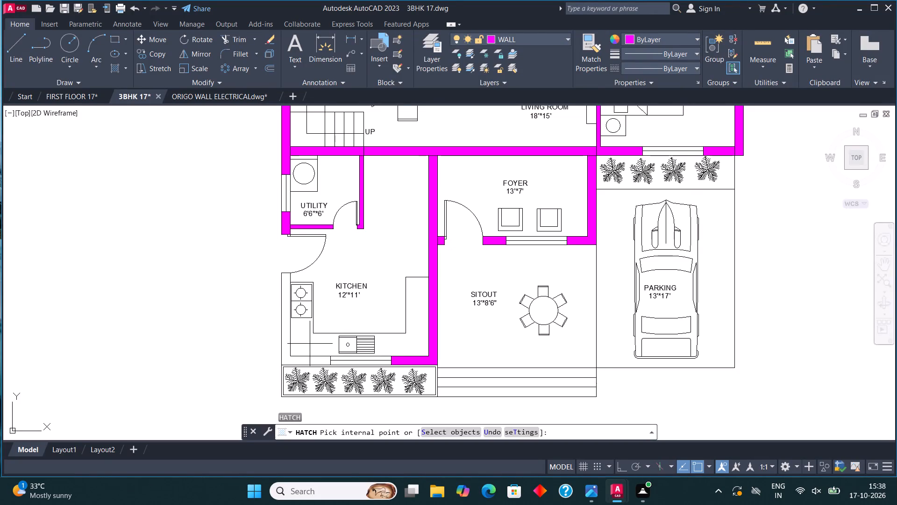
{"action": "left_click", "coordinate": [288, 317]}
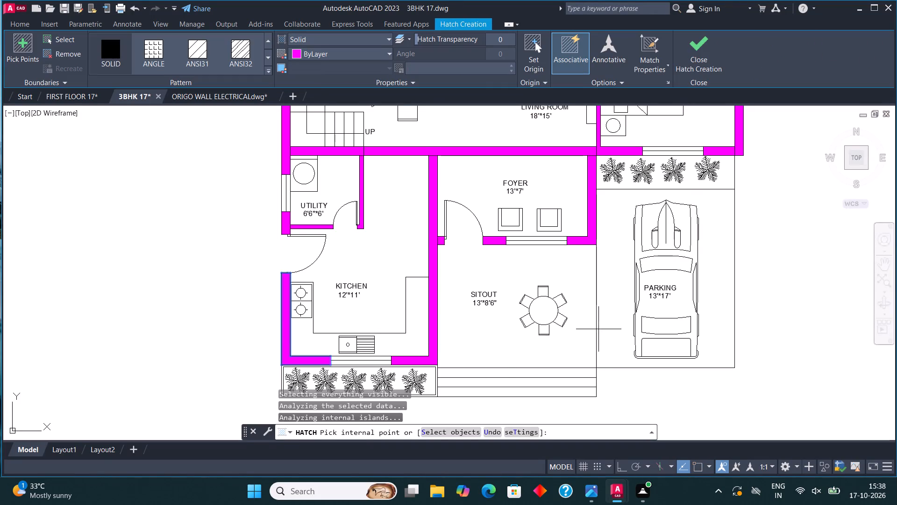
{"action": "middle_click_drag", "start_coordinate": [361, 216], "coordinate": [358, 372]}
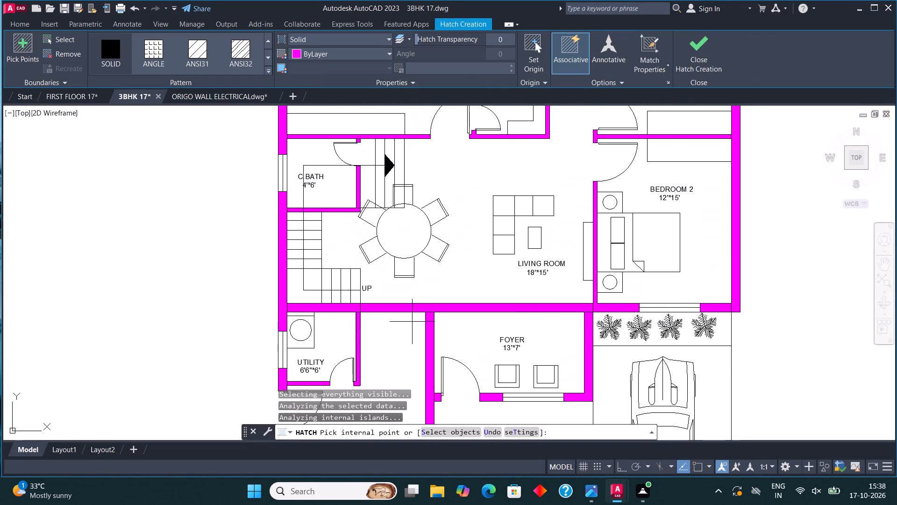
{"action": "middle_click_drag", "start_coordinate": [552, 211], "coordinate": [561, 356]}
{"action": "middle_click_drag", "start_coordinate": [556, 211], "coordinate": [548, 293]}
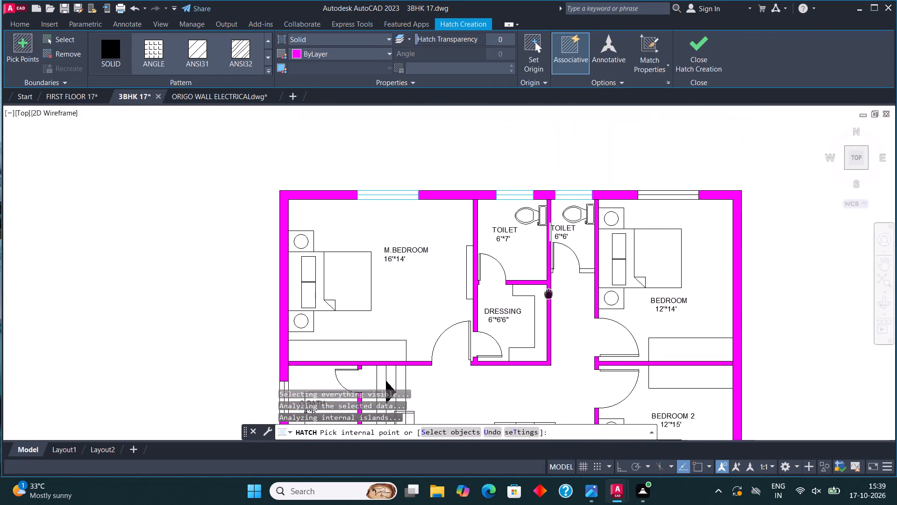
{"action": "middle_click_drag", "start_coordinate": [548, 293], "coordinate": [525, 255]}
{"action": "scroll", "coordinate": [520, 202], "scroll_direction": "down", "scroll_amount": 1}
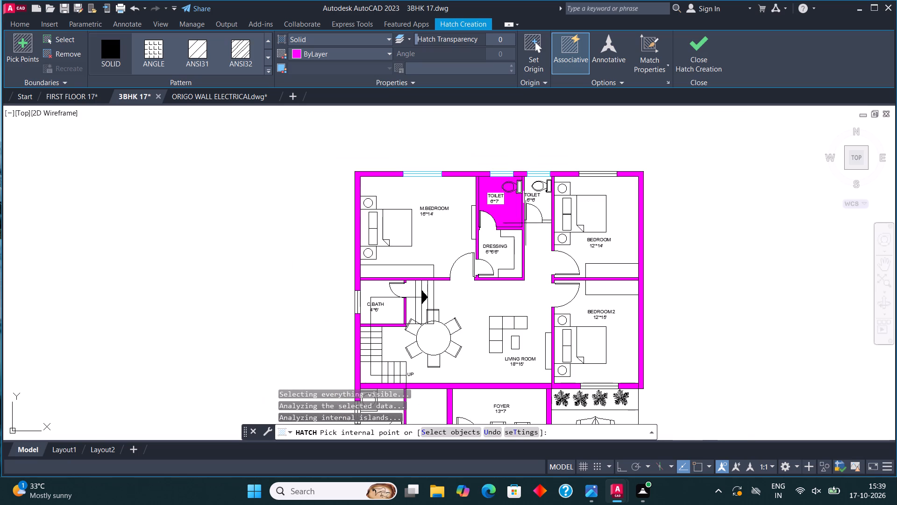
{"action": "middle_click_drag", "start_coordinate": [534, 328], "coordinate": [501, 191]}
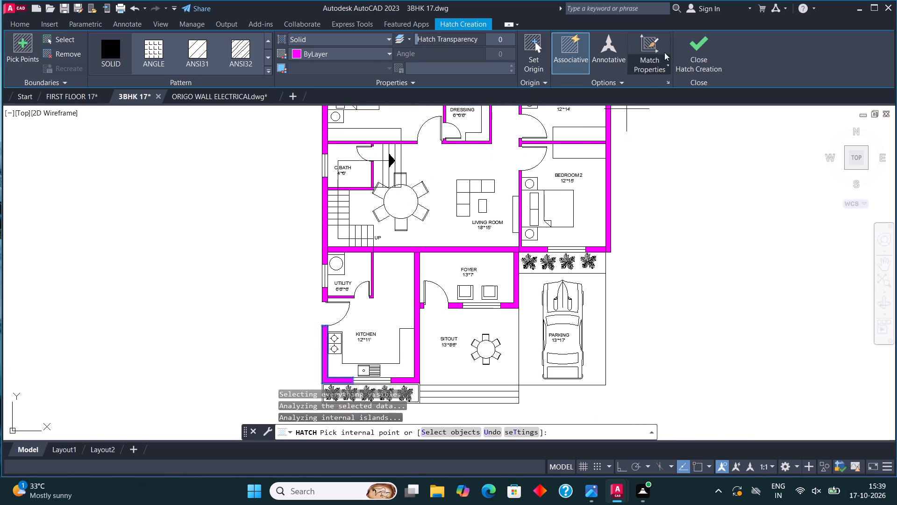
{"action": "left_click", "coordinate": [696, 43]}
Assign the window between the foyer and the sitout to the WIND layer.
{"action": "scroll", "coordinate": [465, 310], "scroll_direction": "up", "scroll_amount": 3}
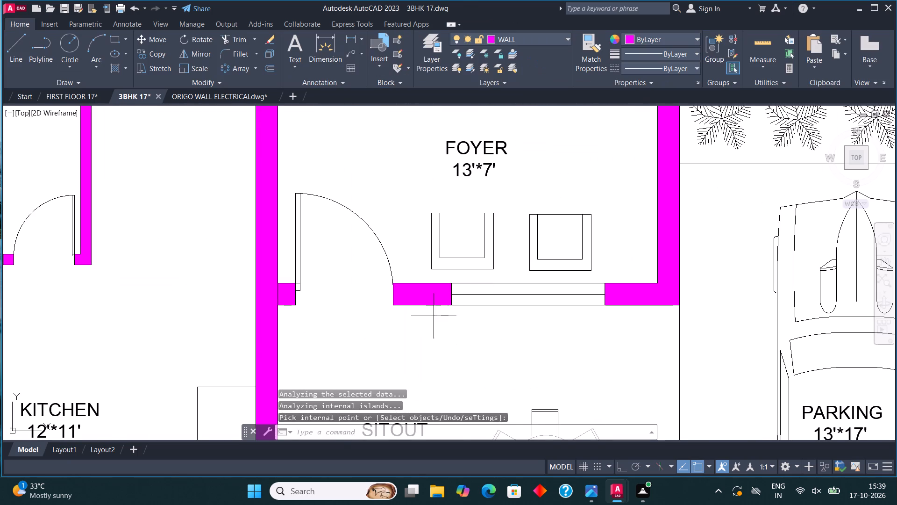
{"action": "left_click", "coordinate": [434, 316]}
{"action": "left_click", "coordinate": [626, 278]}
{"action": "left_click", "coordinate": [521, 39]}
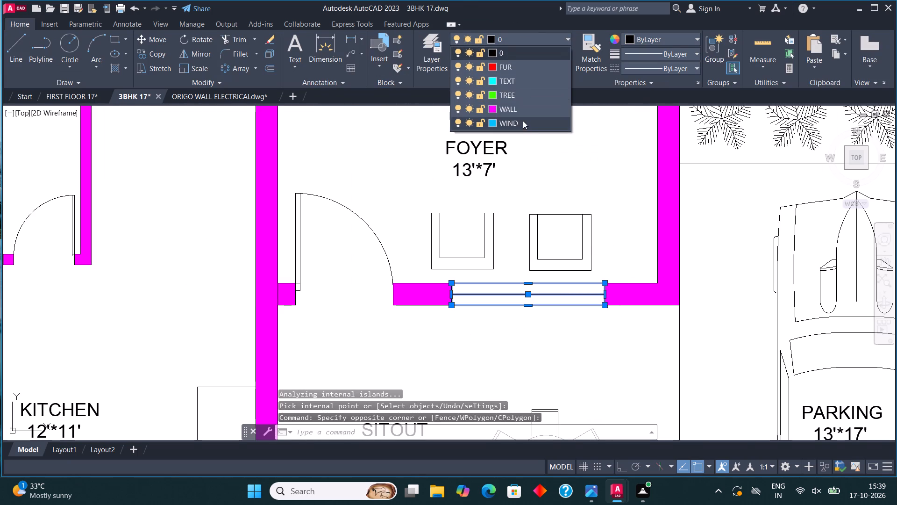
{"action": "left_click", "coordinate": [523, 121]}
{"action": "scroll", "coordinate": [508, 175], "scroll_direction": "down", "scroll_amount": 3}
{"action": "key", "text": "Escape"}
Assign the kitchen window below the sink to the WIND layer.
{"action": "scroll", "coordinate": [421, 278], "scroll_direction": "up", "scroll_amount": 4}
{"action": "left_click", "coordinate": [170, 304]}
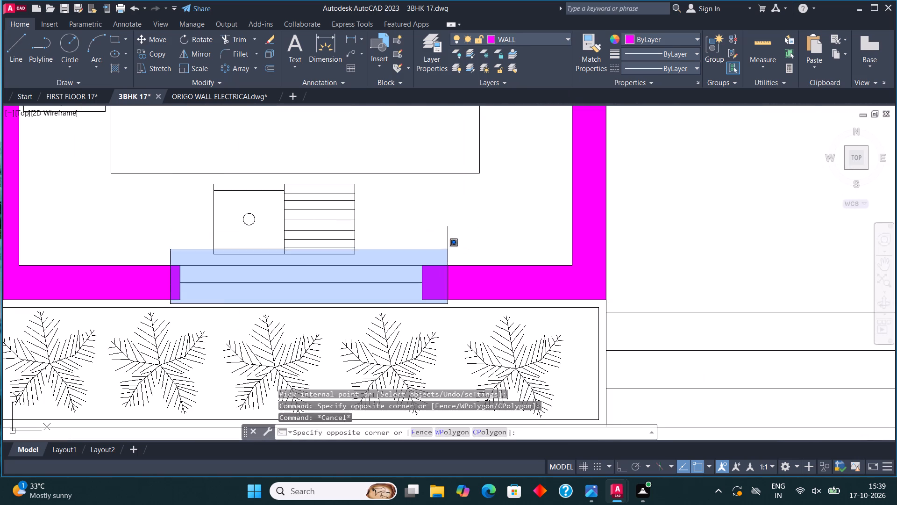
{"action": "left_click", "coordinate": [448, 250]}
{"action": "left_click", "coordinate": [502, 36]}
{"action": "left_click", "coordinate": [510, 127]}
{"action": "key", "text": "Escape"}
Assign the window in the utility room's outer wall to the WIND layer.
{"action": "scroll", "coordinate": [446, 254], "scroll_direction": "down", "scroll_amount": 1}
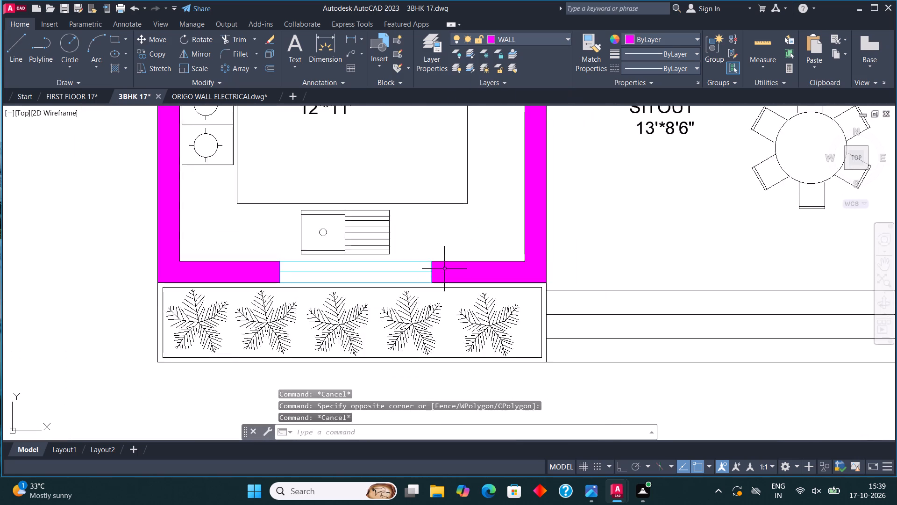
{"action": "scroll", "coordinate": [444, 271], "scroll_direction": "down", "scroll_amount": 2}
{"action": "middle_click_drag", "start_coordinate": [419, 183], "coordinate": [422, 322]}
{"action": "scroll", "coordinate": [323, 251], "scroll_direction": "up", "scroll_amount": 2}
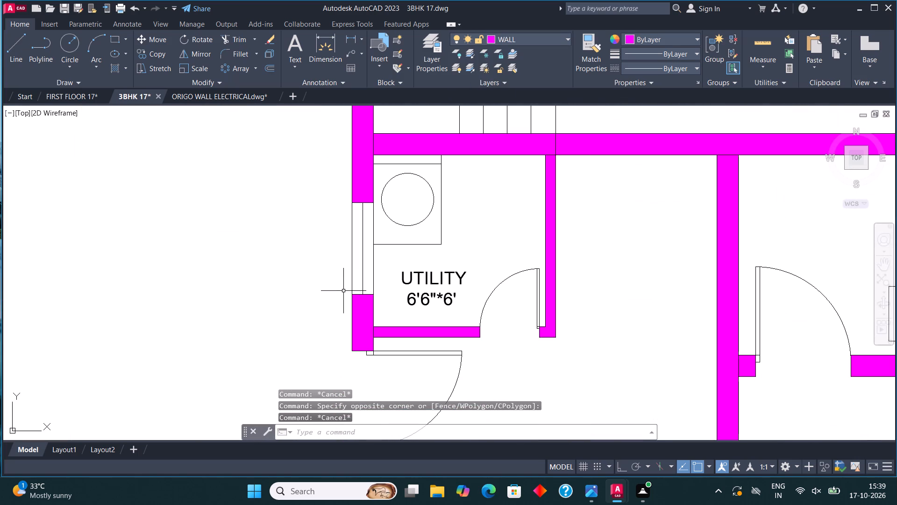
{"action": "left_click", "coordinate": [345, 305]}
{"action": "left_click", "coordinate": [378, 196]}
{"action": "left_click", "coordinate": [523, 30]}
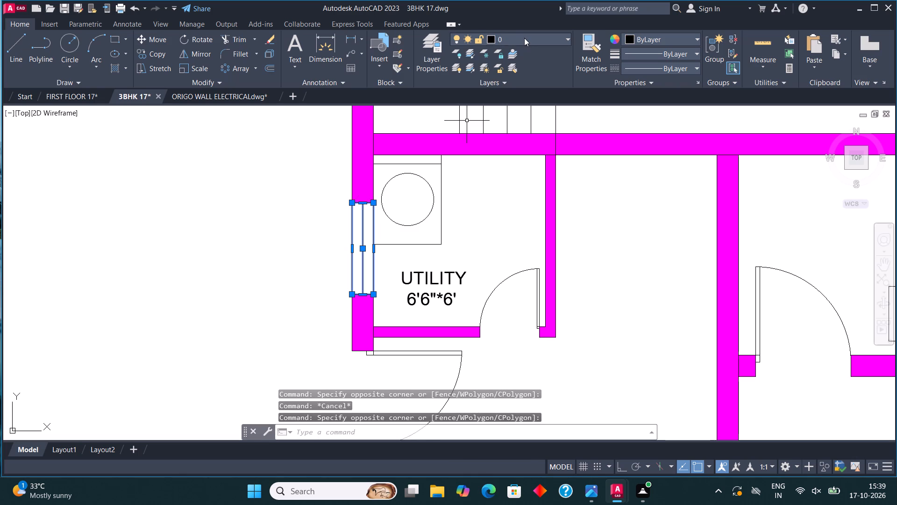
{"action": "left_click", "coordinate": [524, 38]}
{"action": "left_click", "coordinate": [515, 121]}
{"action": "key", "text": "Escape"}
Assign the BEDROOM 2 window above the planter to the WIND layer.
{"action": "scroll", "coordinate": [304, 249], "scroll_direction": "down", "scroll_amount": 4}
{"action": "middle_click_drag", "start_coordinate": [397, 177], "coordinate": [426, 221]}
{"action": "scroll", "coordinate": [481, 274], "scroll_direction": "up", "scroll_amount": 4}
{"action": "left_click", "coordinate": [444, 293]}
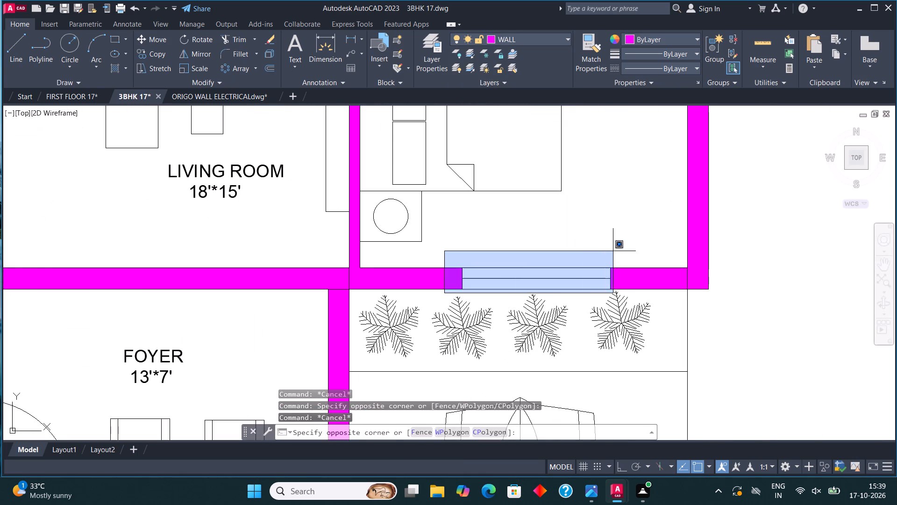
{"action": "left_click", "coordinate": [614, 251]}
{"action": "left_click", "coordinate": [537, 37]}
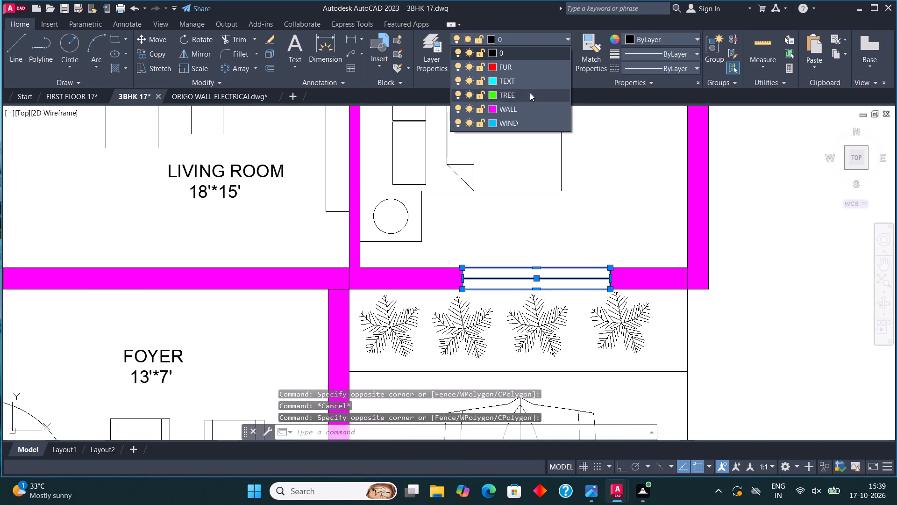
{"action": "left_click", "coordinate": [525, 127]}
{"action": "key", "text": "Escape"}
Assign the window in the C.BATH outer wall to the WIND layer.
{"action": "scroll", "coordinate": [488, 315], "scroll_direction": "down", "scroll_amount": 3}
{"action": "middle_click_drag", "start_coordinate": [496, 246], "coordinate": [513, 307]}
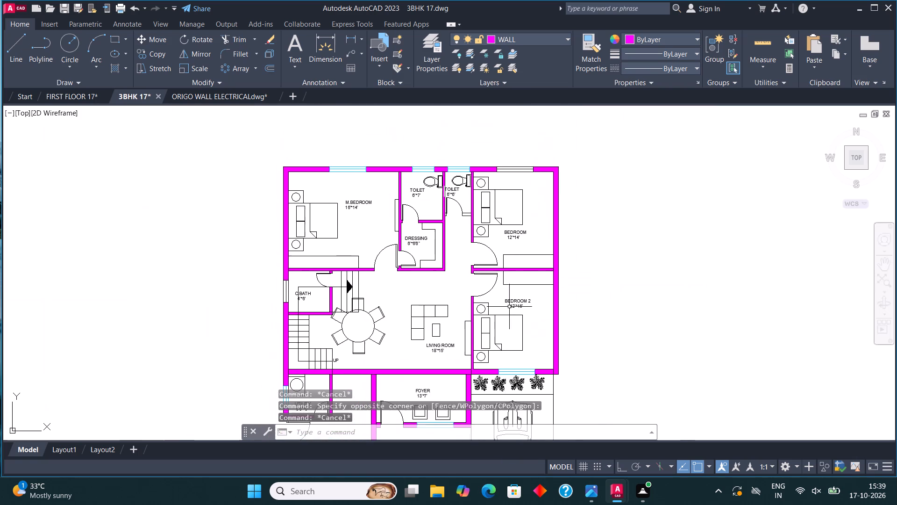
{"action": "scroll", "coordinate": [264, 331], "scroll_direction": "up", "scroll_amount": 3}
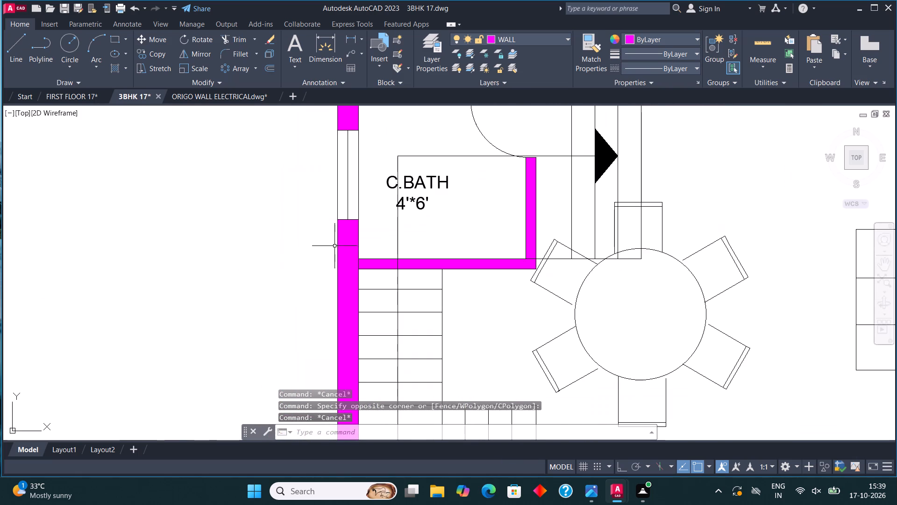
{"action": "left_click", "coordinate": [335, 245]}
{"action": "left_click", "coordinate": [363, 116]}
{"action": "left_click", "coordinate": [510, 30]}
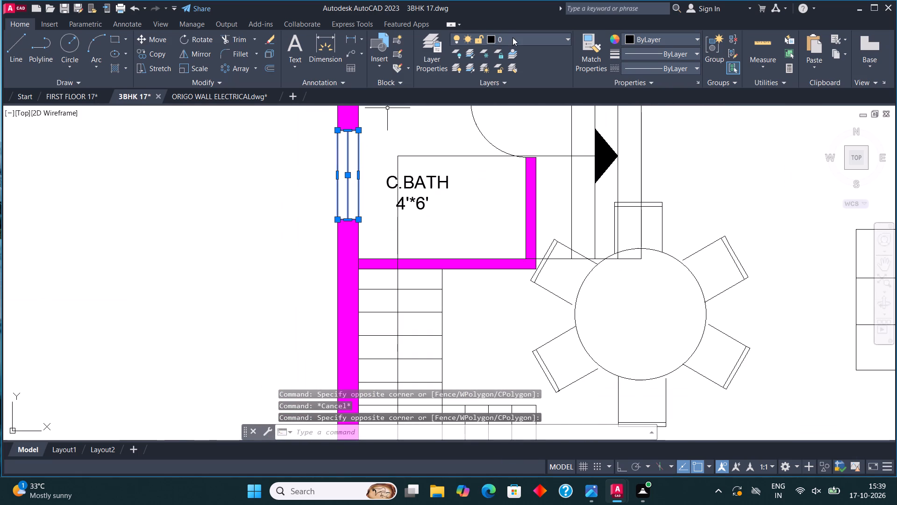
{"action": "left_click", "coordinate": [513, 38]}
{"action": "left_click", "coordinate": [522, 123]}
{"action": "key", "text": "Escape"}
Assign the window in the upper wall of the 12'*14' BEDROOM to the WIND layer.
{"action": "scroll", "coordinate": [344, 302], "scroll_direction": "down", "scroll_amount": 3}
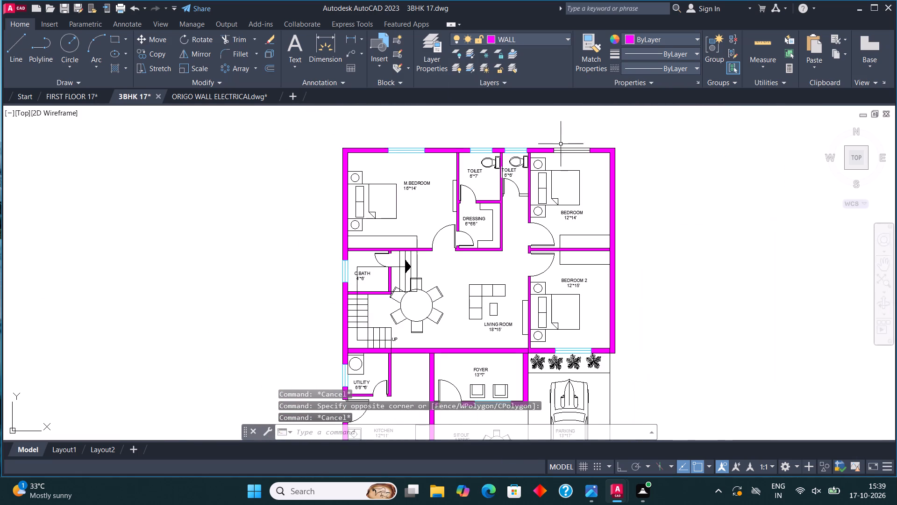
{"action": "scroll", "coordinate": [561, 141], "scroll_direction": "up", "scroll_amount": 3}
{"action": "left_click", "coordinate": [512, 208]}
{"action": "left_click", "coordinate": [699, 151]}
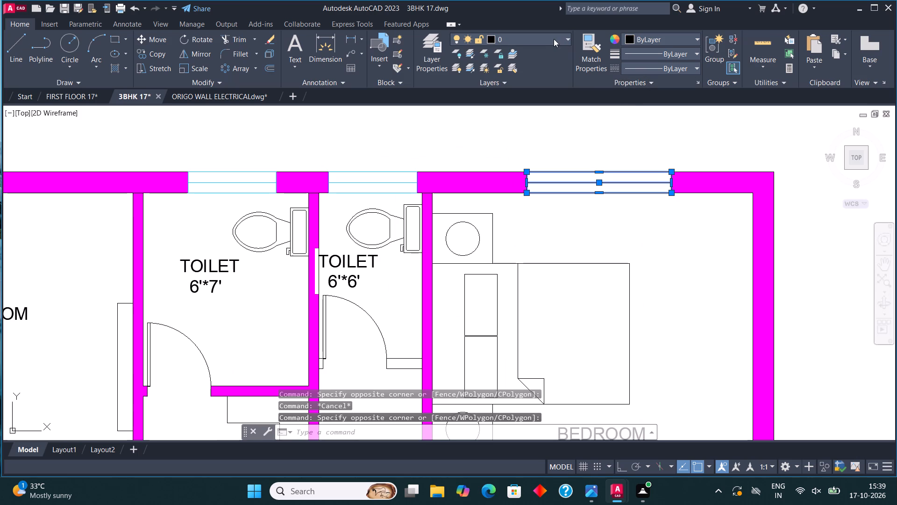
{"action": "left_click", "coordinate": [554, 39]}
{"action": "left_click", "coordinate": [547, 123]}
{"action": "key", "text": "Escape"}
Select one toilet fixture and all similar ones, and assign them to the FUR layer.
{"action": "scroll", "coordinate": [465, 146], "scroll_direction": "down", "scroll_amount": 4}
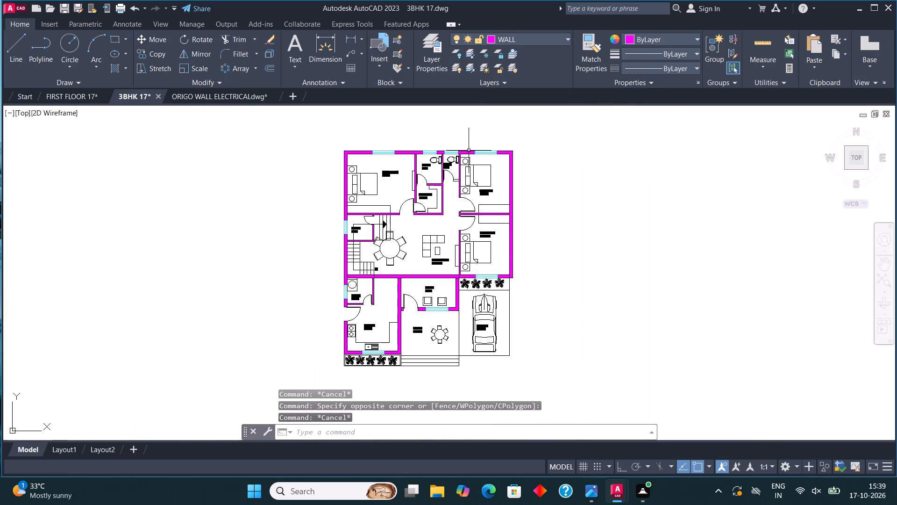
{"action": "scroll", "coordinate": [440, 149], "scroll_direction": "up", "scroll_amount": 1}
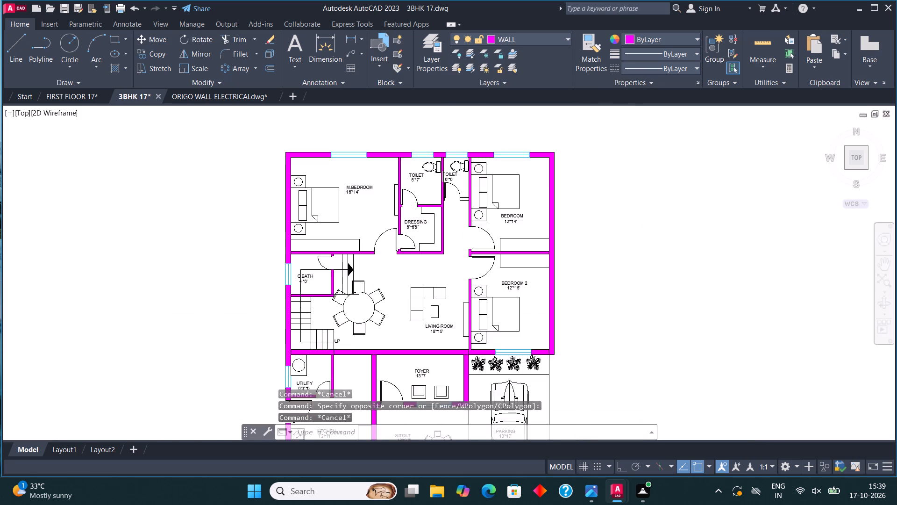
{"action": "scroll", "coordinate": [440, 149], "scroll_direction": "up", "scroll_amount": 2}
{"action": "left_click", "coordinate": [408, 184]}
{"action": "right_click", "coordinate": [408, 184]}
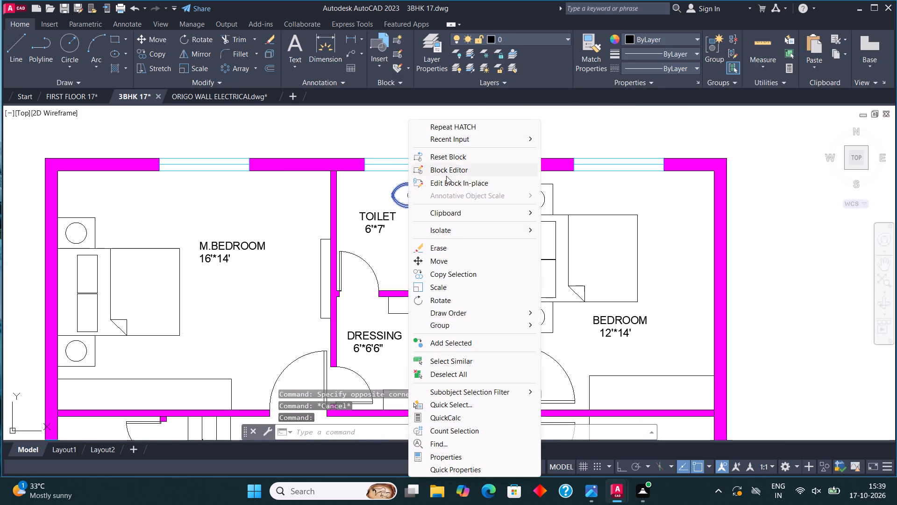
{"action": "left_click", "coordinate": [463, 363]}
{"action": "left_click", "coordinate": [512, 37]}
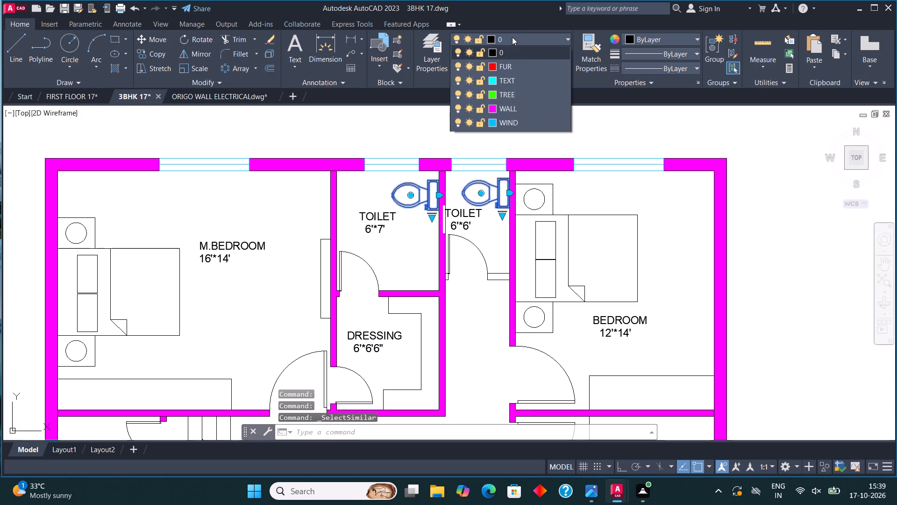
{"action": "left_click", "coordinate": [522, 66]}
{"action": "scroll", "coordinate": [489, 157], "scroll_direction": "down", "scroll_amount": 2}
{"action": "key", "text": "Escape"}
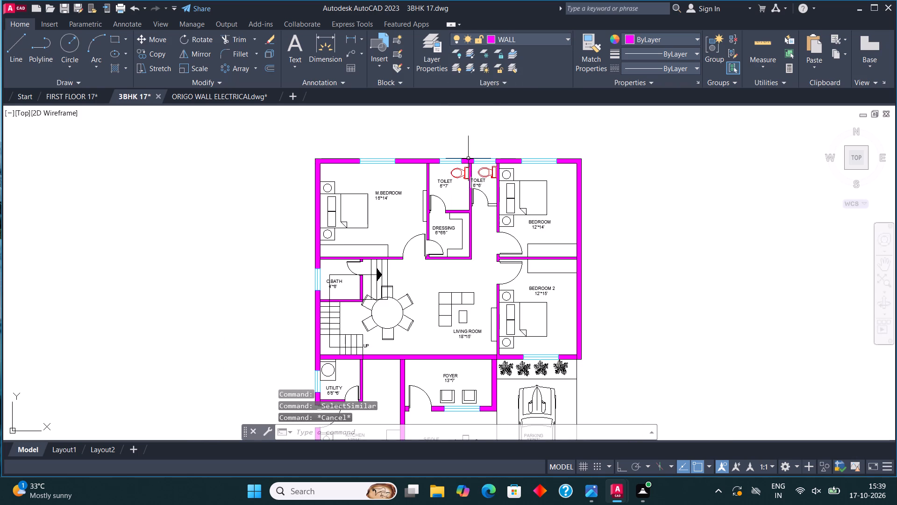
Assign the beds and side tables in M.BEDROOM and the 12'*14' BEDROOM, the round dining set, and the living room sofa and table to FUR.
{"action": "scroll", "coordinate": [359, 208], "scroll_direction": "up", "scroll_amount": 2}
{"action": "left_click", "coordinate": [344, 281]}
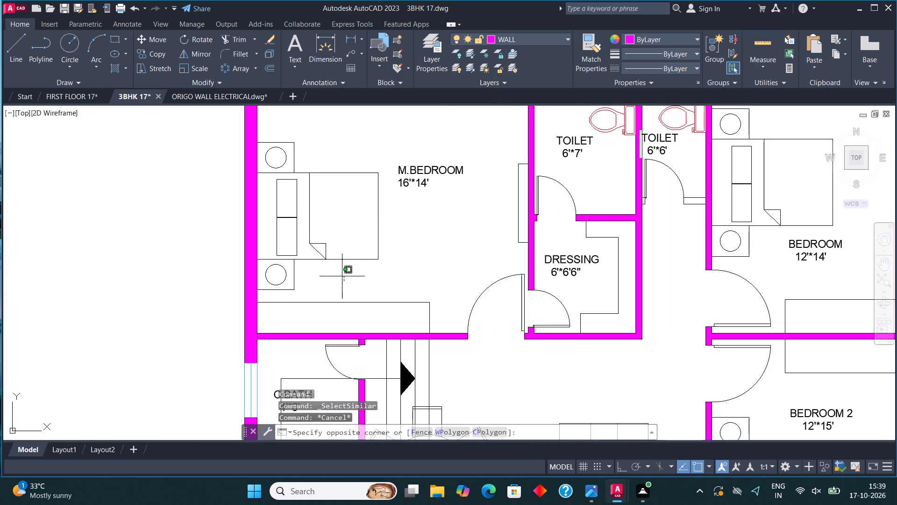
{"action": "left_click", "coordinate": [274, 144]}
{"action": "scroll", "coordinate": [366, 209], "scroll_direction": "down", "scroll_amount": 1}
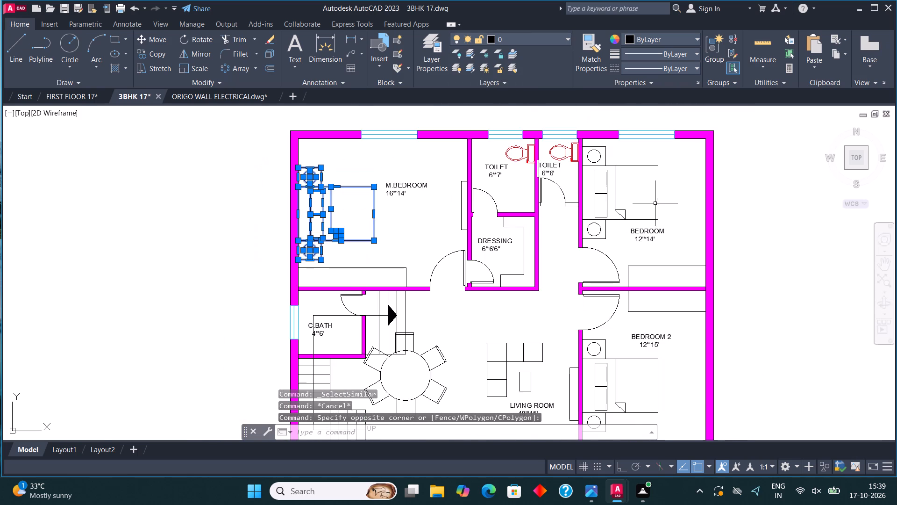
{"action": "scroll", "coordinate": [655, 203], "scroll_direction": "up", "scroll_amount": 1}
{"action": "left_click", "coordinate": [667, 218]}
{"action": "left_click", "coordinate": [551, 127]}
{"action": "left_click", "coordinate": [580, 267]}
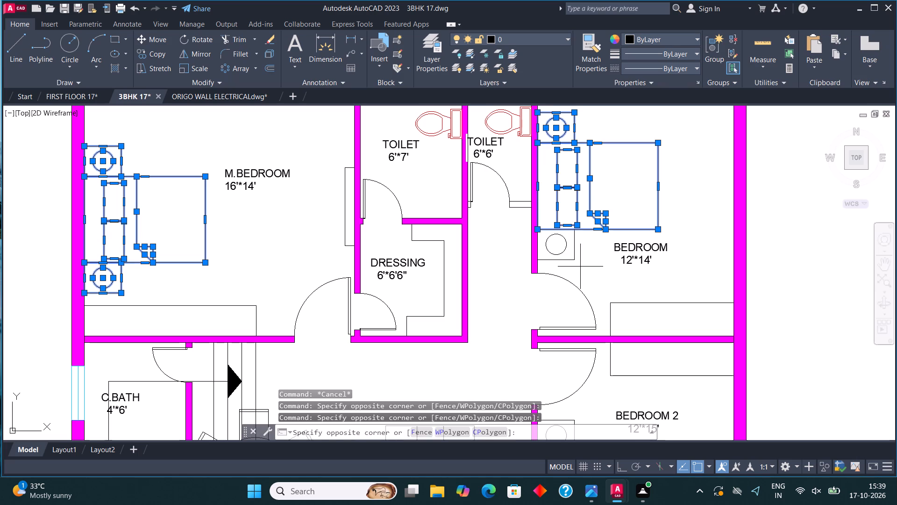
{"action": "left_click", "coordinate": [549, 225]}
{"action": "scroll", "coordinate": [550, 187], "scroll_direction": "down", "scroll_amount": 3}
{"action": "scroll", "coordinate": [477, 265], "scroll_direction": "up", "scroll_amount": 3}
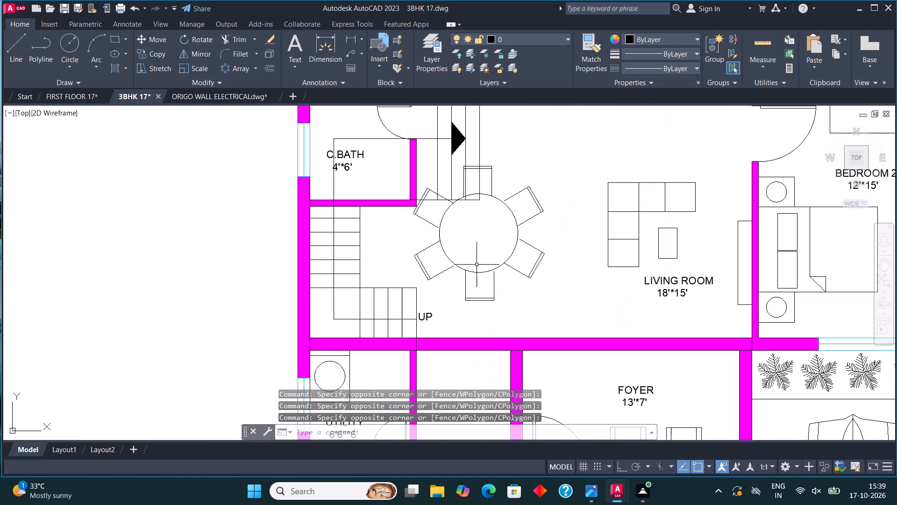
{"action": "left_click", "coordinate": [524, 275]}
{"action": "left_click", "coordinate": [497, 216]}
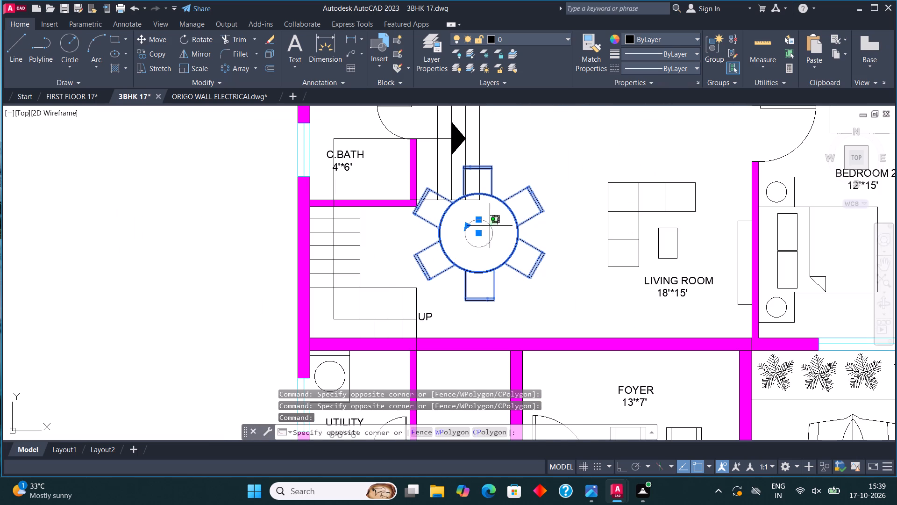
{"action": "left_click", "coordinate": [483, 237]}
{"action": "left_click", "coordinate": [501, 247]}
{"action": "left_click", "coordinate": [465, 216]}
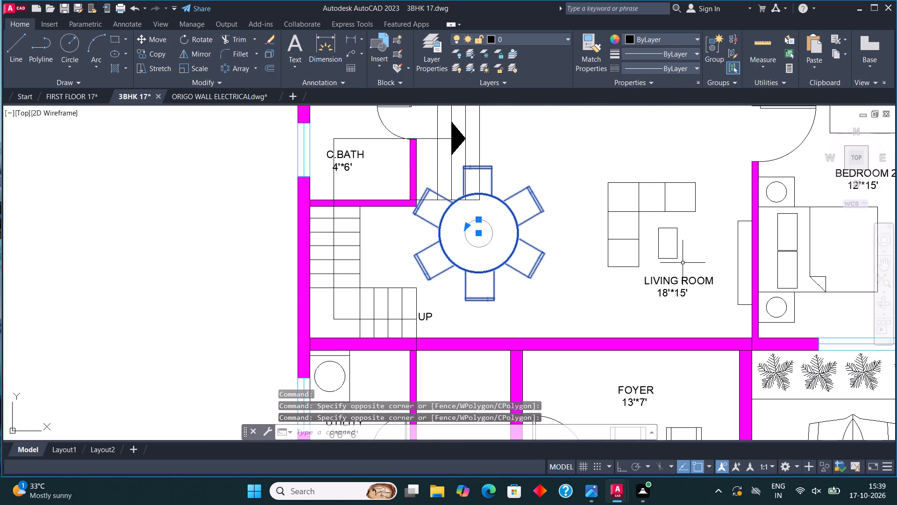
{"action": "left_click", "coordinate": [683, 263]}
{"action": "left_click", "coordinate": [600, 158]}
{"action": "left_click", "coordinate": [533, 38]}
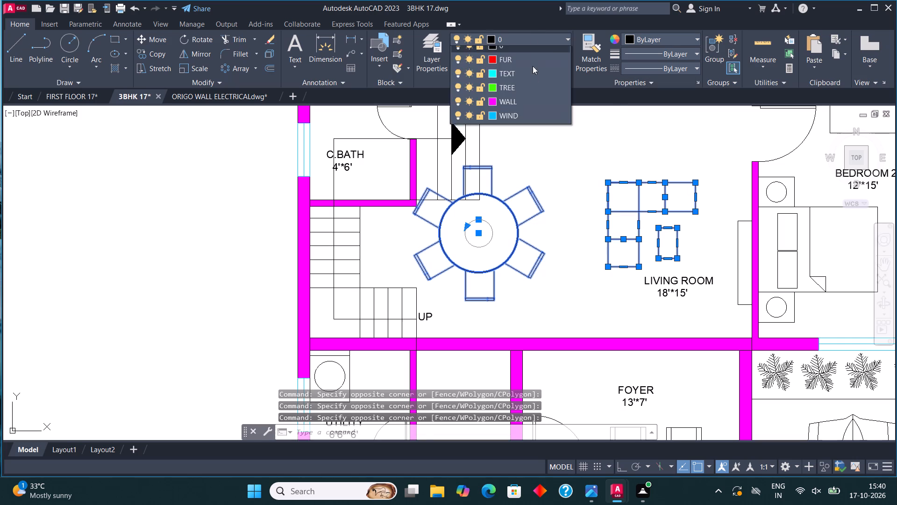
{"action": "left_click", "coordinate": [527, 69]}
{"action": "key", "text": "Escape"}
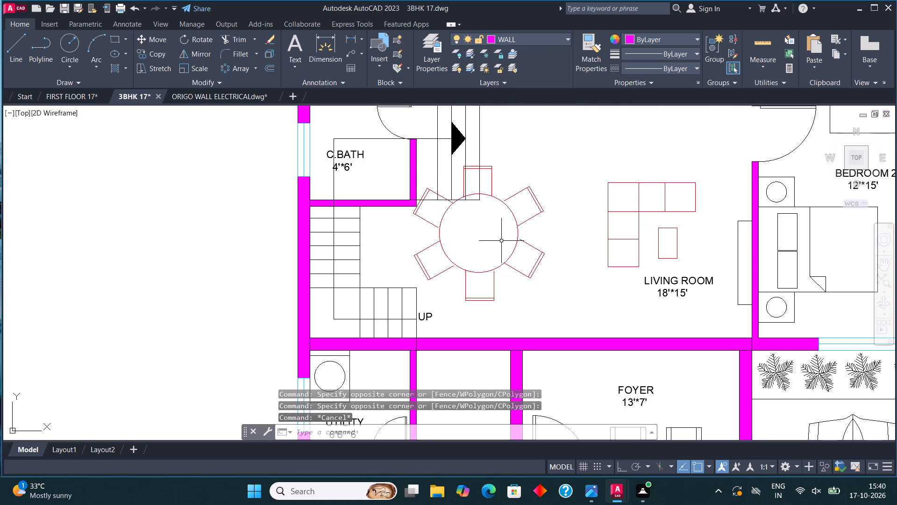
Assign the wardrobes, dressing unit, BEDROOM 2 bed set, parked car, foyer chairs, sitout dining set, utility washer, and kitchen counter, stove and sink to FUR.
{"action": "scroll", "coordinate": [497, 248], "scroll_direction": "down", "scroll_amount": 1}
{"action": "middle_click_drag", "start_coordinate": [521, 206], "coordinate": [532, 245]}
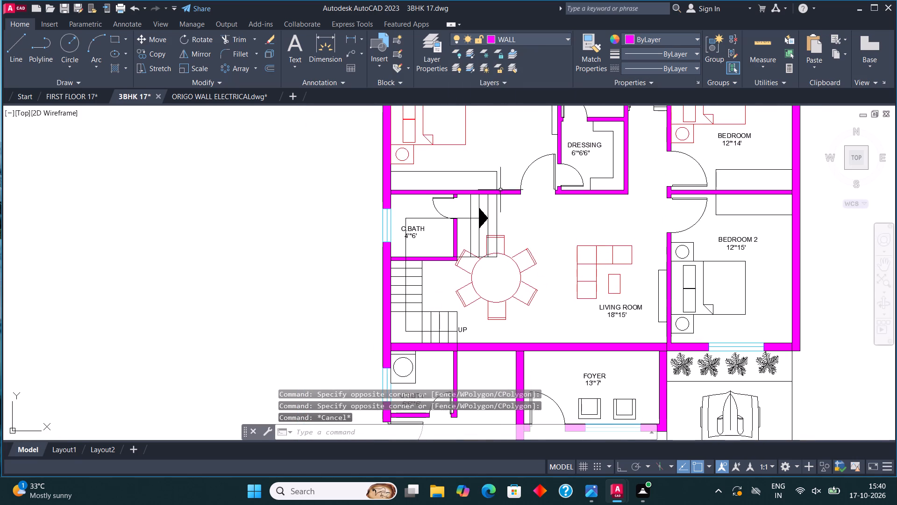
{"action": "middle_click_drag", "start_coordinate": [499, 196], "coordinate": [455, 281]}
{"action": "scroll", "coordinate": [452, 273], "scroll_direction": "up", "scroll_amount": 1}
{"action": "left_click", "coordinate": [451, 263]}
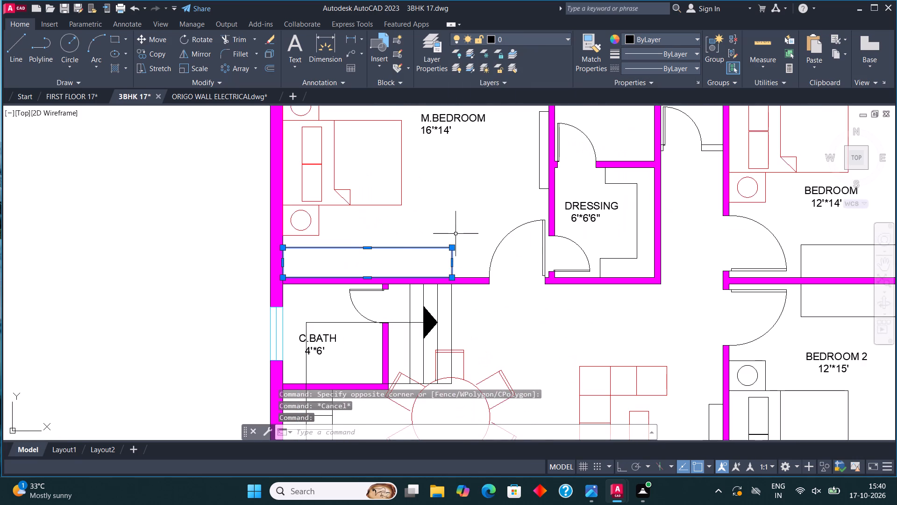
{"action": "scroll", "coordinate": [458, 235], "scroll_direction": "down", "scroll_amount": 2}
{"action": "scroll", "coordinate": [518, 208], "scroll_direction": "up", "scroll_amount": 1}
{"action": "left_click", "coordinate": [532, 231]}
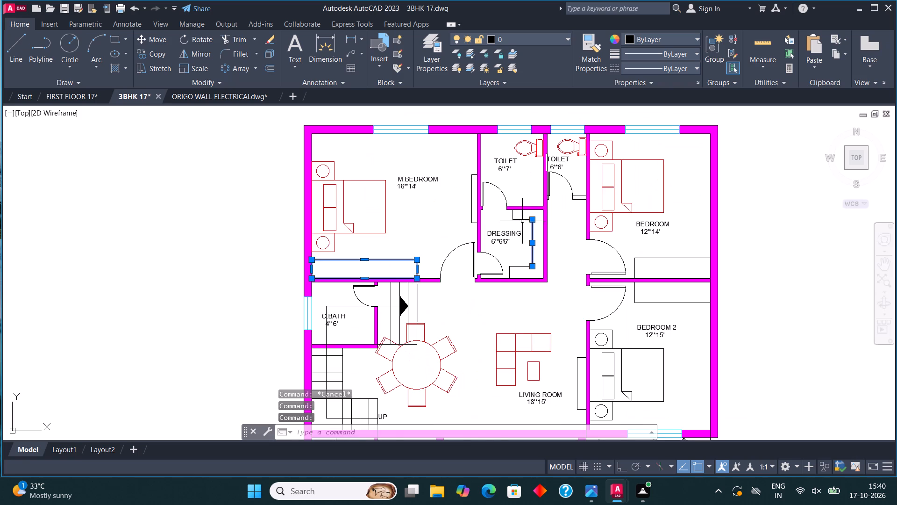
{"action": "left_click", "coordinate": [522, 223]}
{"action": "left_click", "coordinate": [513, 212]}
{"action": "left_click", "coordinate": [518, 271]}
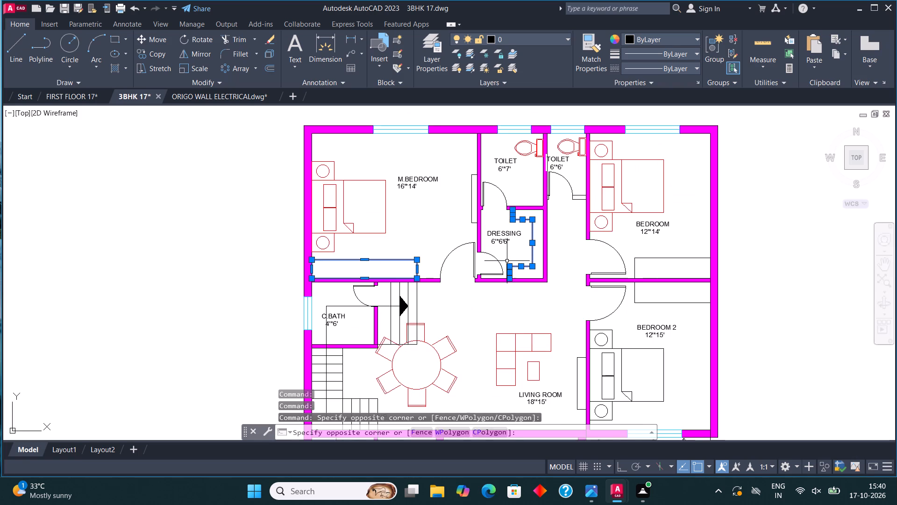
{"action": "left_click", "coordinate": [507, 261]}
{"action": "left_click", "coordinate": [649, 268]}
{"action": "left_click", "coordinate": [634, 246]}
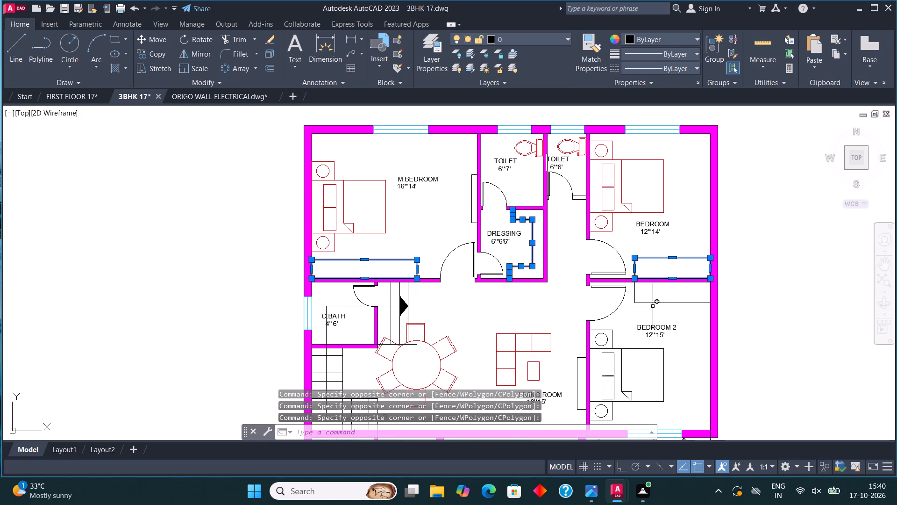
{"action": "left_click", "coordinate": [654, 310]}
{"action": "left_click", "coordinate": [648, 298]}
{"action": "middle_click_drag", "start_coordinate": [617, 330], "coordinate": [602, 241]}
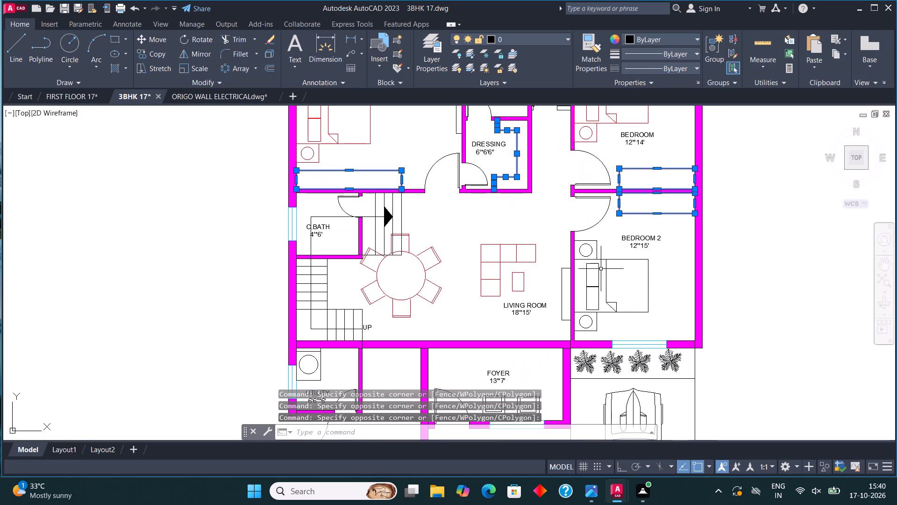
{"action": "left_click", "coordinate": [603, 335]}
{"action": "left_click", "coordinate": [583, 237]}
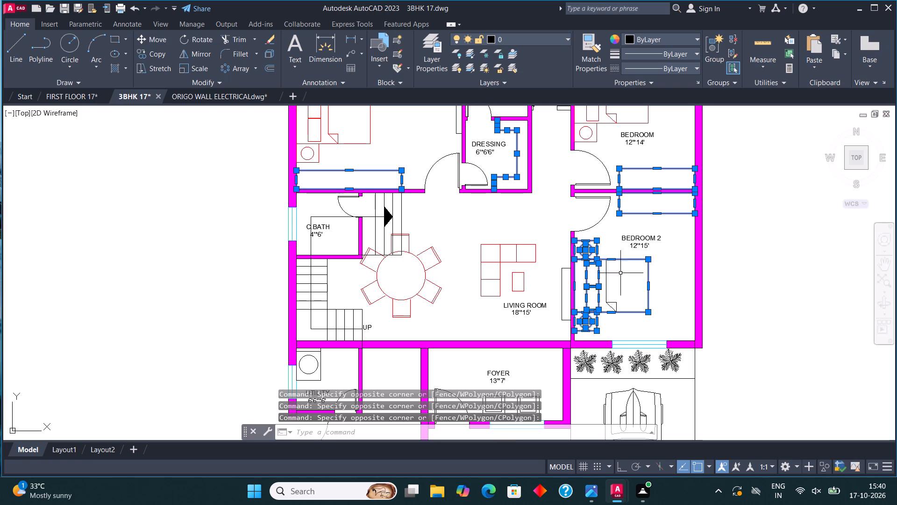
{"action": "left_click", "coordinate": [621, 321]}
{"action": "left_click", "coordinate": [605, 258]}
{"action": "scroll", "coordinate": [570, 218], "scroll_direction": "down", "scroll_amount": 3}
{"action": "scroll", "coordinate": [588, 266], "scroll_direction": "up", "scroll_amount": 3}
{"action": "left_click", "coordinate": [605, 241]}
{"action": "left_click", "coordinate": [583, 261]}
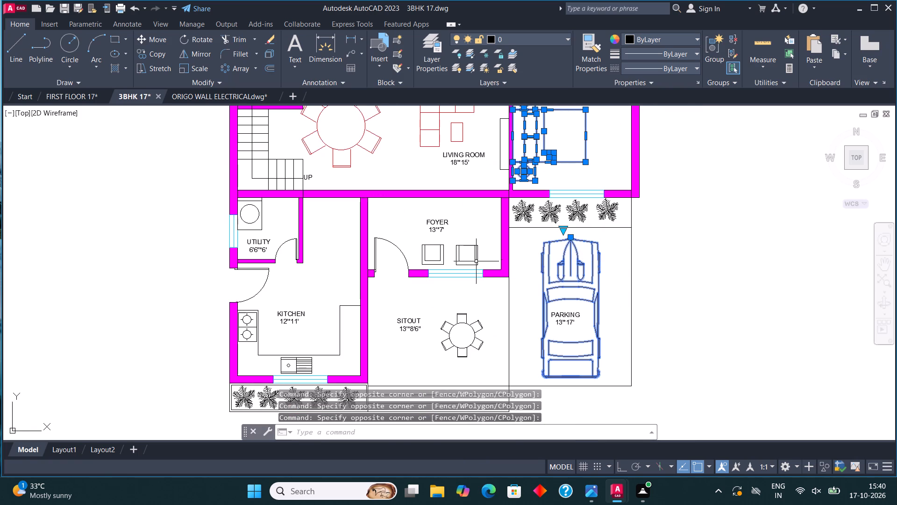
{"action": "left_click", "coordinate": [484, 262]}
{"action": "left_click", "coordinate": [421, 237]}
{"action": "scroll", "coordinate": [442, 262], "scroll_direction": "up", "scroll_amount": 1}
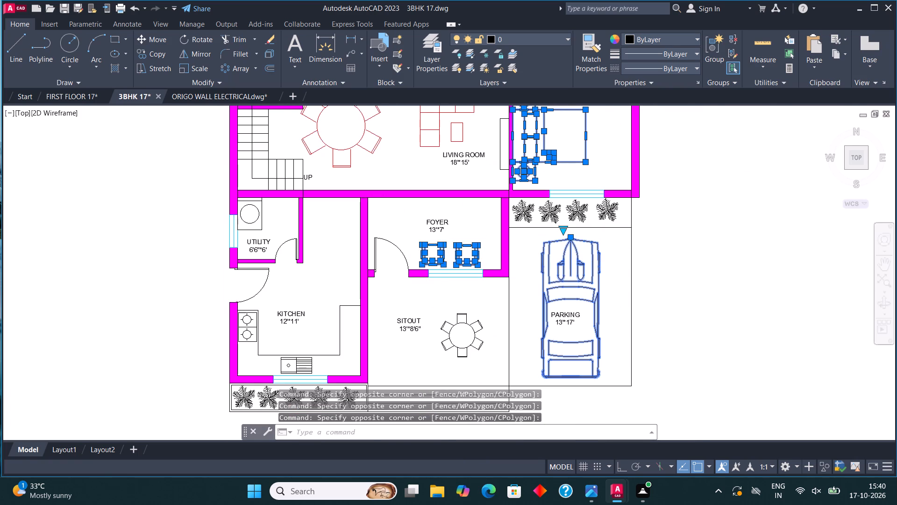
{"action": "scroll", "coordinate": [442, 262], "scroll_direction": "up", "scroll_amount": 1}
{"action": "scroll", "coordinate": [525, 223], "scroll_direction": "down", "scroll_amount": 2}
{"action": "left_click", "coordinate": [525, 334]}
{"action": "left_click", "coordinate": [501, 292]}
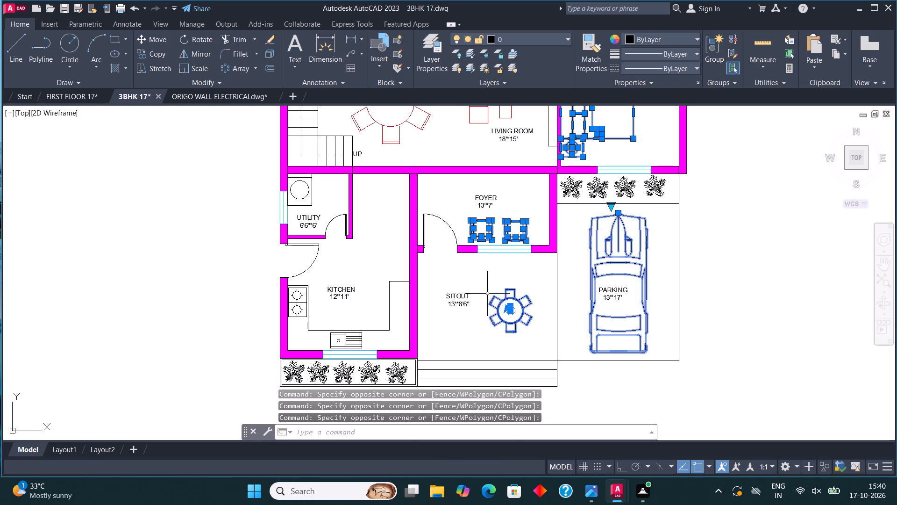
{"action": "scroll", "coordinate": [318, 204], "scroll_direction": "up", "scroll_amount": 1}
{"action": "left_click", "coordinate": [317, 207]}
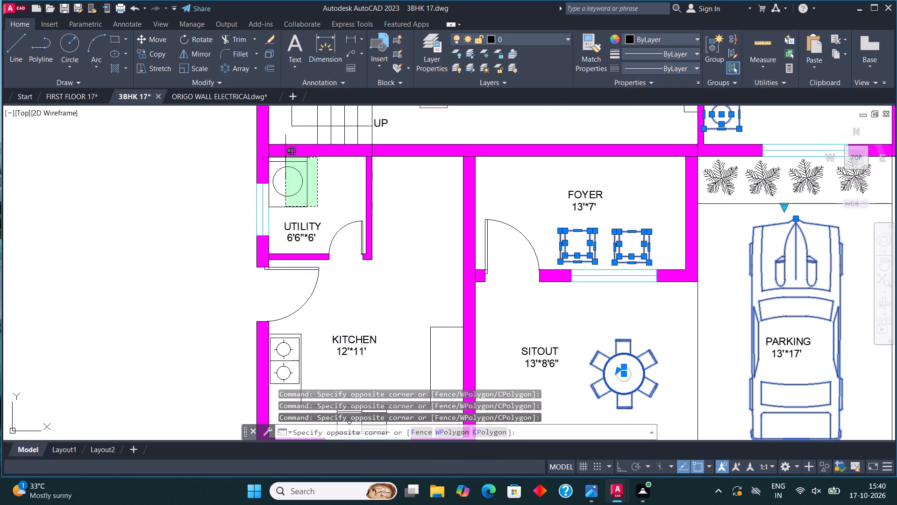
{"action": "left_click", "coordinate": [285, 160]}
{"action": "scroll", "coordinate": [362, 171], "scroll_direction": "down", "scroll_amount": 2}
{"action": "scroll", "coordinate": [377, 264], "scroll_direction": "up", "scroll_amount": 3}
{"action": "left_click", "coordinate": [385, 294]}
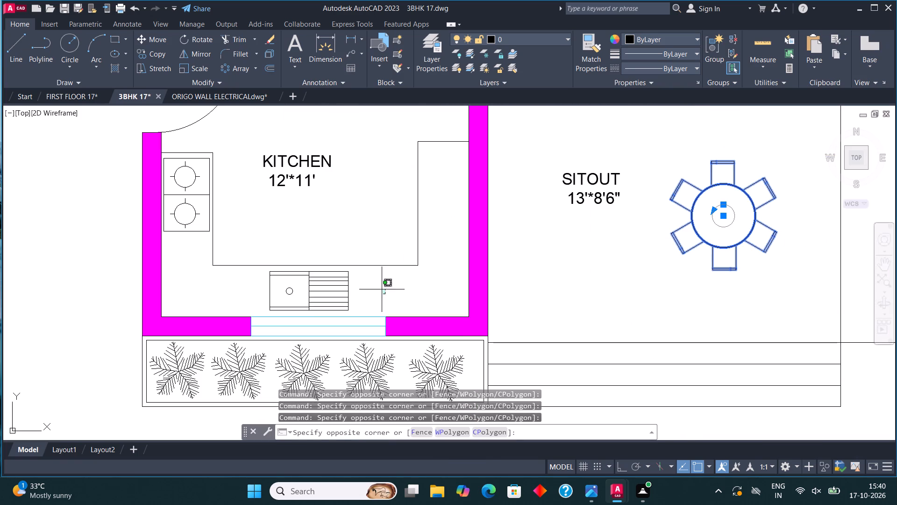
{"action": "left_click", "coordinate": [296, 241]}
{"action": "left_click", "coordinate": [247, 228]}
{"action": "left_click", "coordinate": [182, 147]}
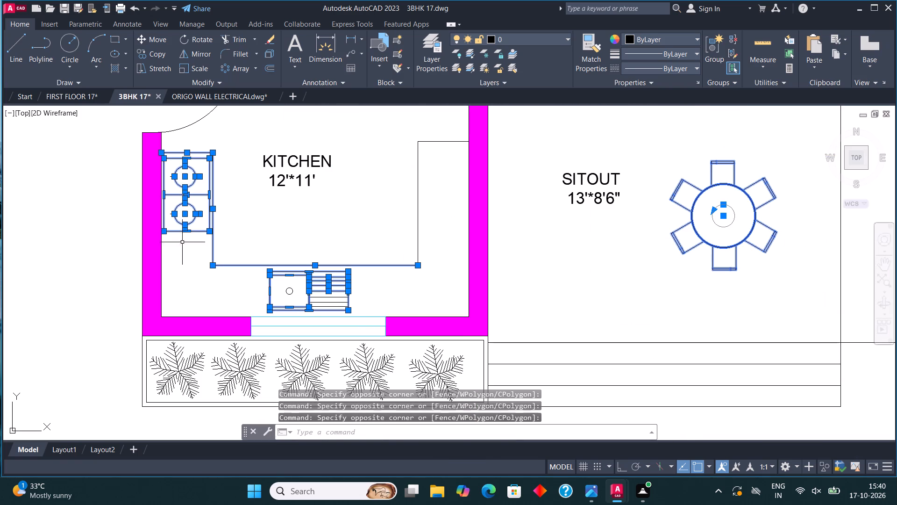
{"action": "left_click", "coordinate": [187, 246]}
{"action": "left_click", "coordinate": [170, 154]}
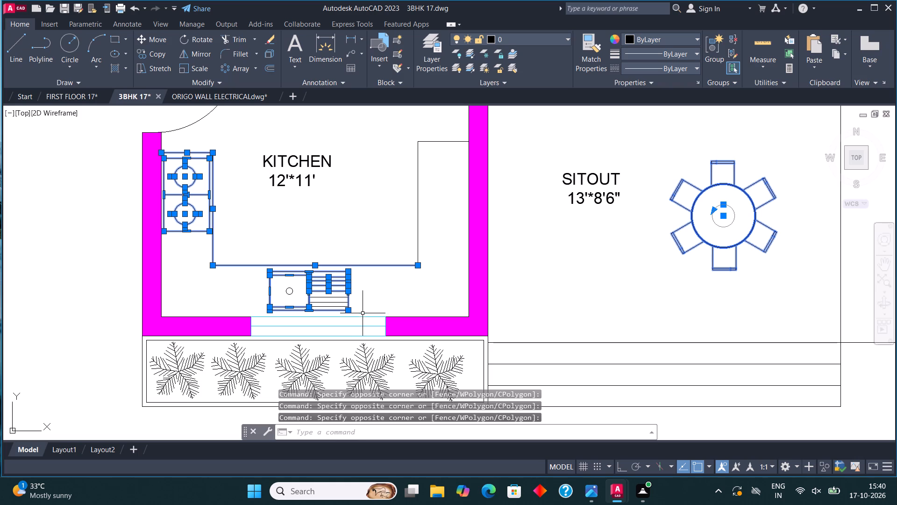
{"action": "left_click", "coordinate": [359, 314]}
{"action": "left_click", "coordinate": [256, 251]}
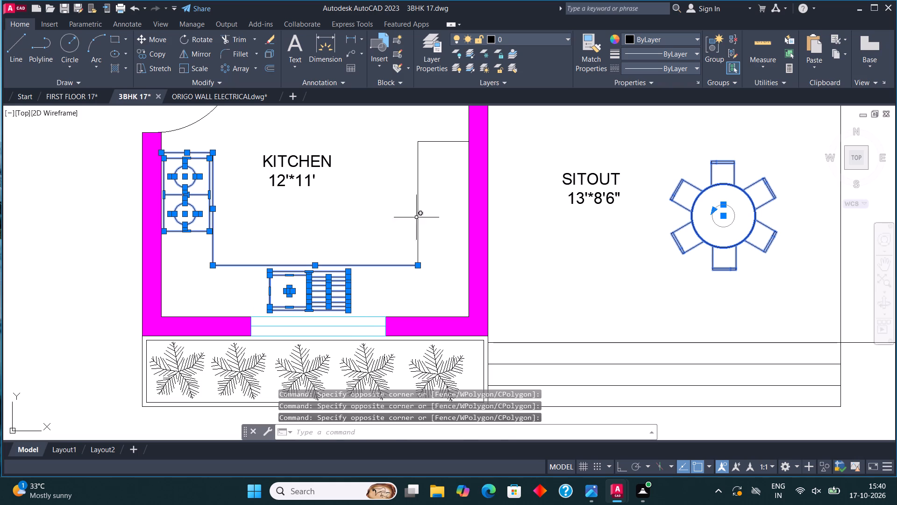
{"action": "left_click", "coordinate": [429, 208]}
{"action": "left_click", "coordinate": [413, 130]}
{"action": "left_click", "coordinate": [522, 30]}
{"action": "left_click", "coordinate": [523, 38]}
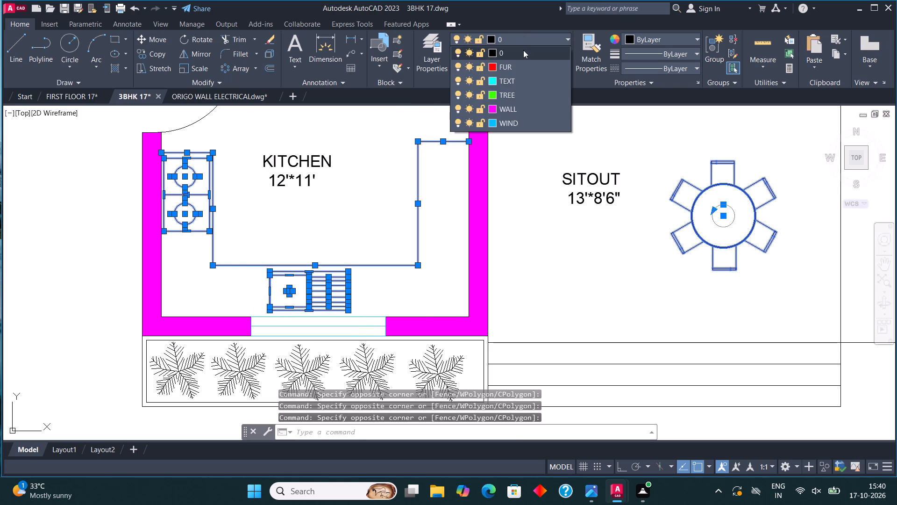
{"action": "left_click", "coordinate": [525, 69]}
{"action": "key", "text": "Escape"}
Select one tree in the planter below the kitchen and all similar ones, and assign them to the TREE layer.
{"action": "scroll", "coordinate": [447, 229], "scroll_direction": "down", "scroll_amount": 3}
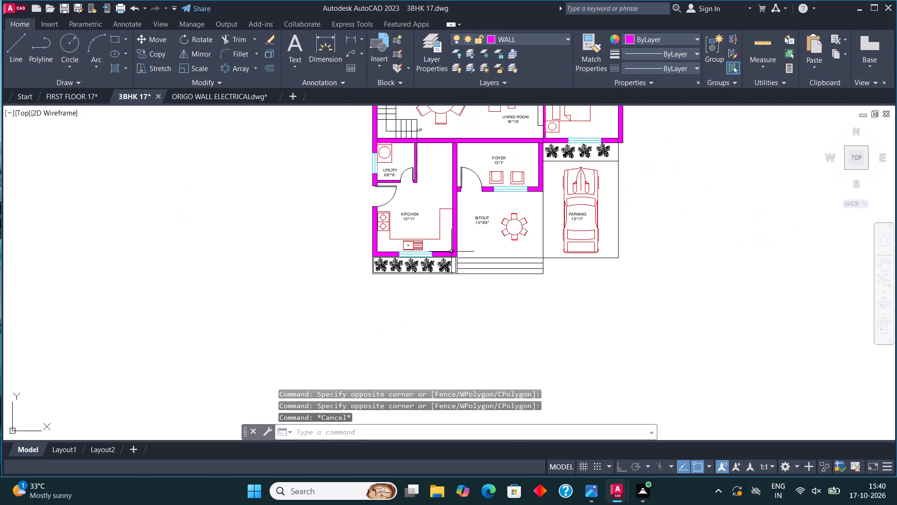
{"action": "left_click", "coordinate": [427, 267]}
{"action": "right_click", "coordinate": [427, 267]}
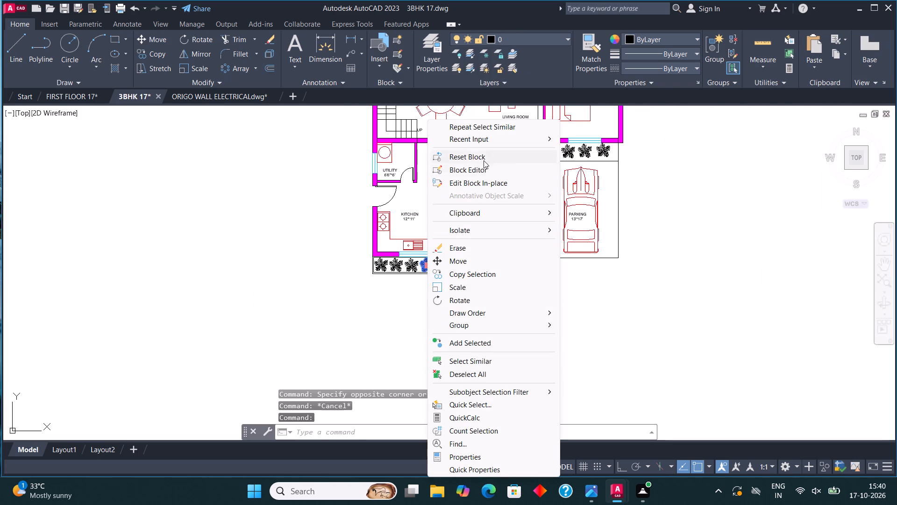
{"action": "left_click", "coordinate": [493, 364]}
{"action": "left_click", "coordinate": [533, 36]}
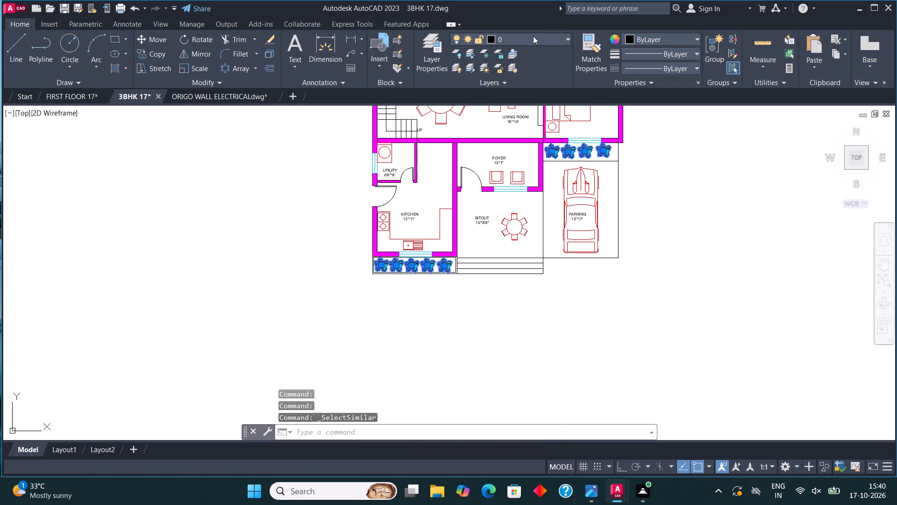
{"action": "left_click", "coordinate": [528, 97]}
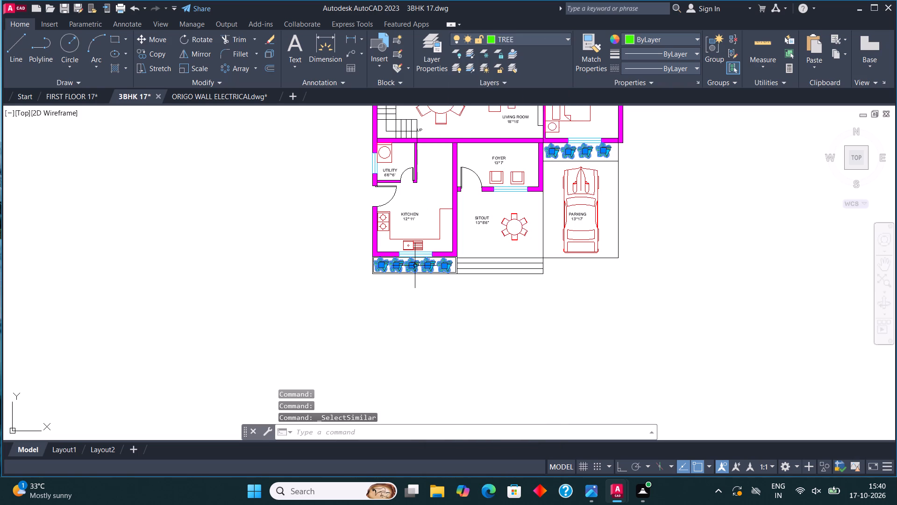
{"action": "key", "text": "Escape"}
Select the SITOUT room label and all similar text, and assign them to the TEXT layer.
{"action": "left_click", "coordinate": [477, 223]}
{"action": "right_click", "coordinate": [477, 223]}
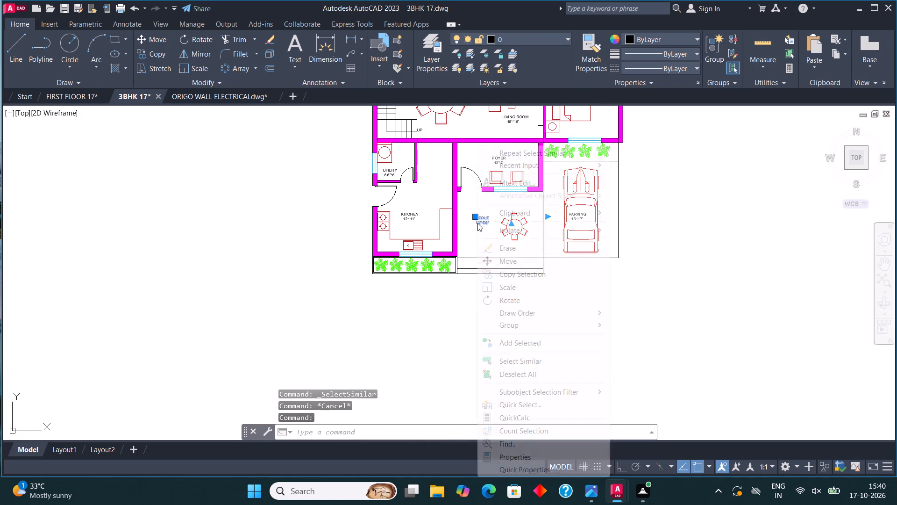
{"action": "left_click", "coordinate": [524, 361]}
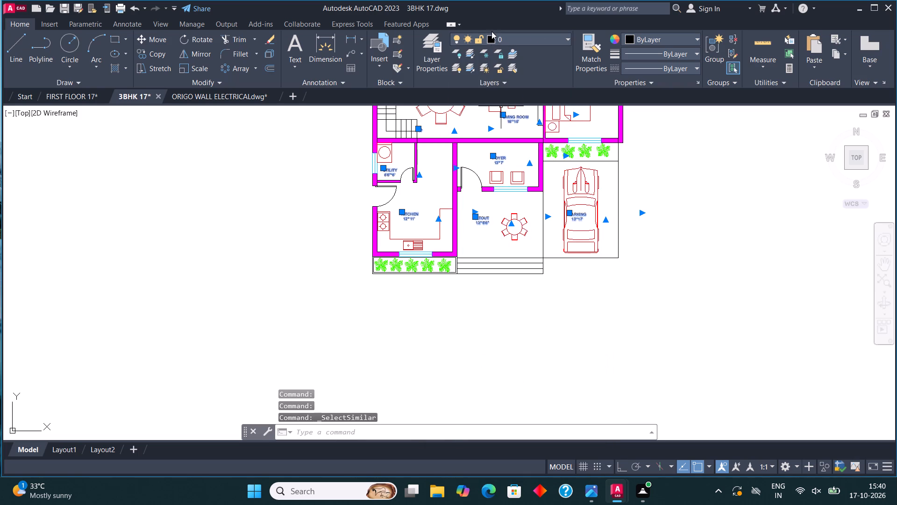
{"action": "left_click", "coordinate": [519, 36]}
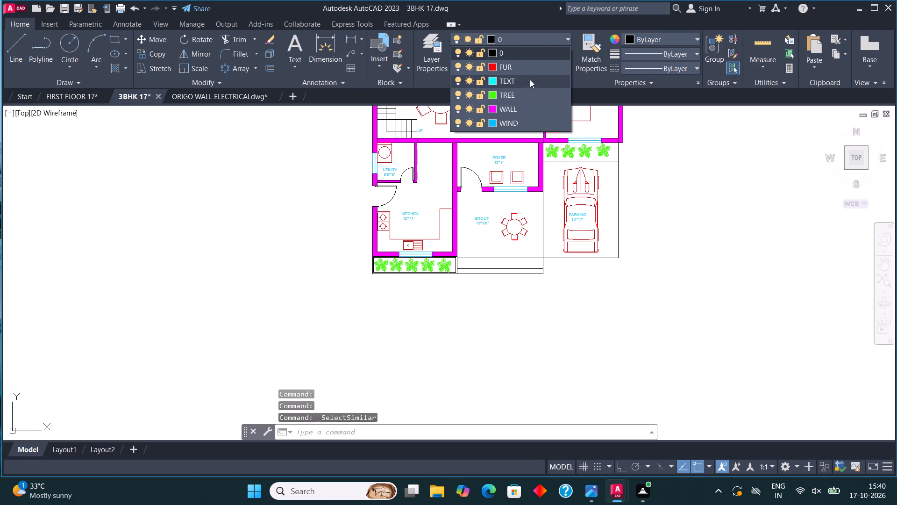
{"action": "left_click", "coordinate": [520, 84]}
{"action": "key", "text": "Escape"}
Assign the narrow rectangular unit on the living room wall beside BEDROOM 2 to the FUR layer.
{"action": "scroll", "coordinate": [421, 290], "scroll_direction": "down", "scroll_amount": 2}
{"action": "scroll", "coordinate": [480, 209], "scroll_direction": "up", "scroll_amount": 2}
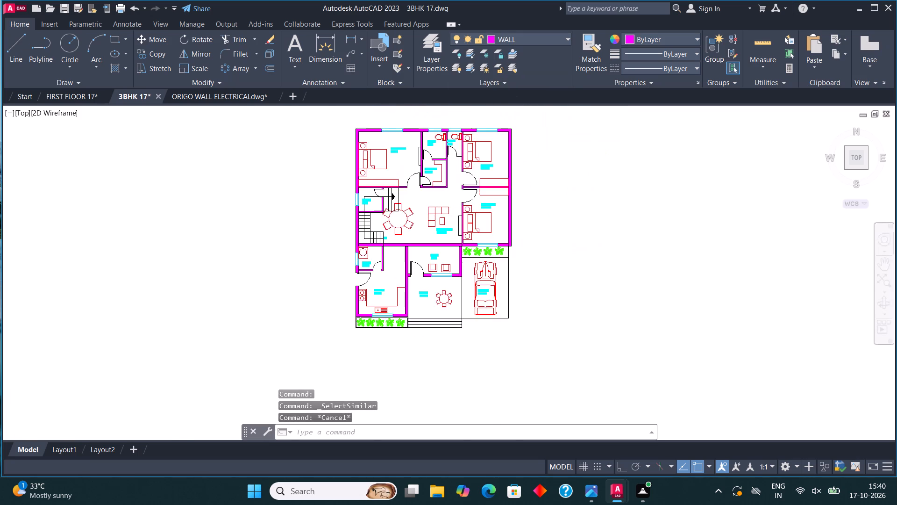
{"action": "scroll", "coordinate": [480, 208], "scroll_direction": "up", "scroll_amount": 1}
{"action": "left_click", "coordinate": [422, 237]}
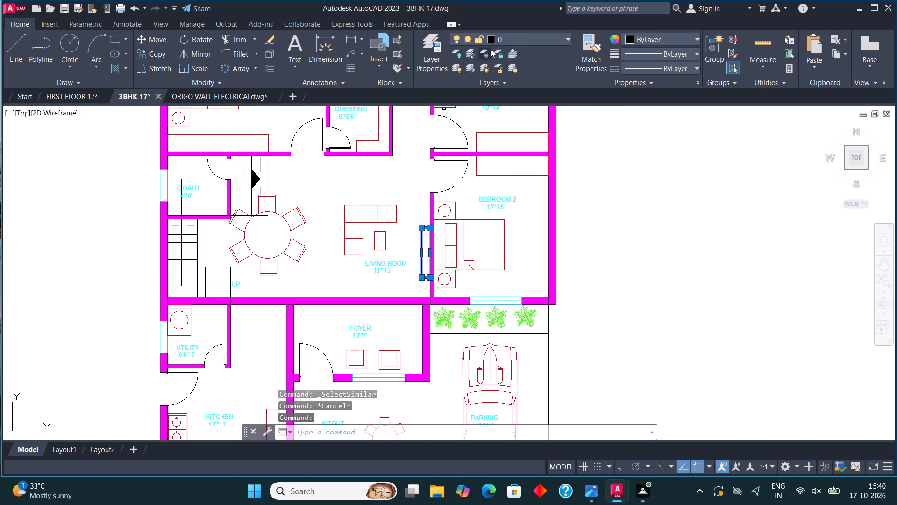
{"action": "left_click", "coordinate": [513, 38]}
{"action": "left_click", "coordinate": [508, 67]}
{"action": "key", "text": "Escape"}
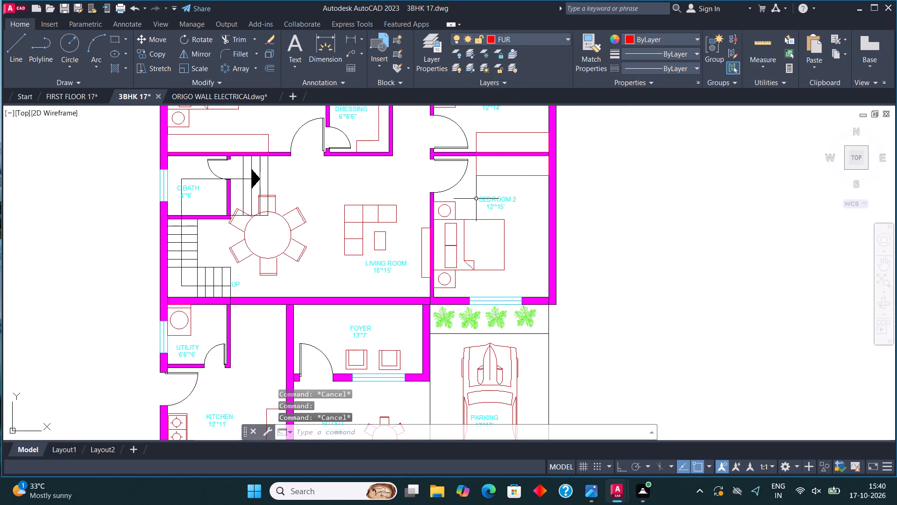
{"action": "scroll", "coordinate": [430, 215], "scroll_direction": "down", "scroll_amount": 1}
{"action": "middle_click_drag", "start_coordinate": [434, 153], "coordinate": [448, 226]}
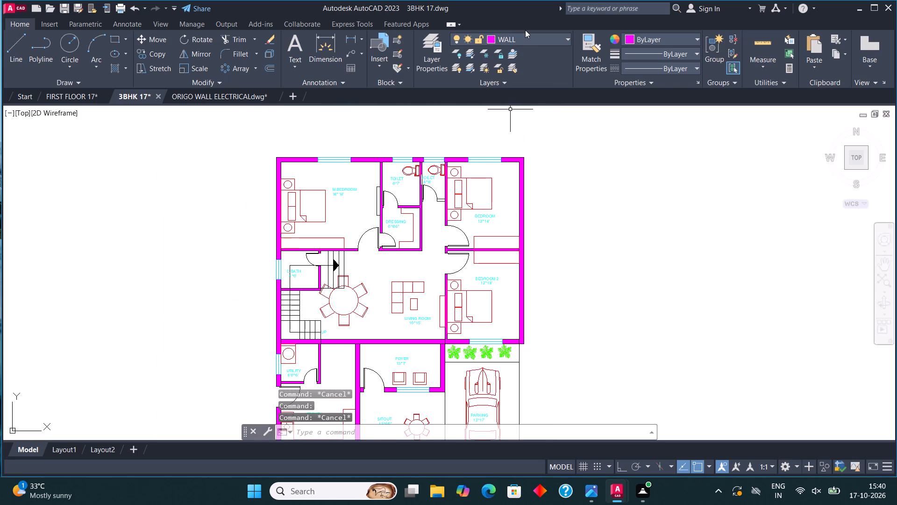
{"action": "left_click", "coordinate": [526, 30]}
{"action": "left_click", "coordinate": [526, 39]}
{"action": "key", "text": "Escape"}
Create a new layer named DOOR and set its colour to index 30 (orange).
{"action": "scroll", "coordinate": [484, 55], "scroll_direction": "up", "scroll_amount": 2}
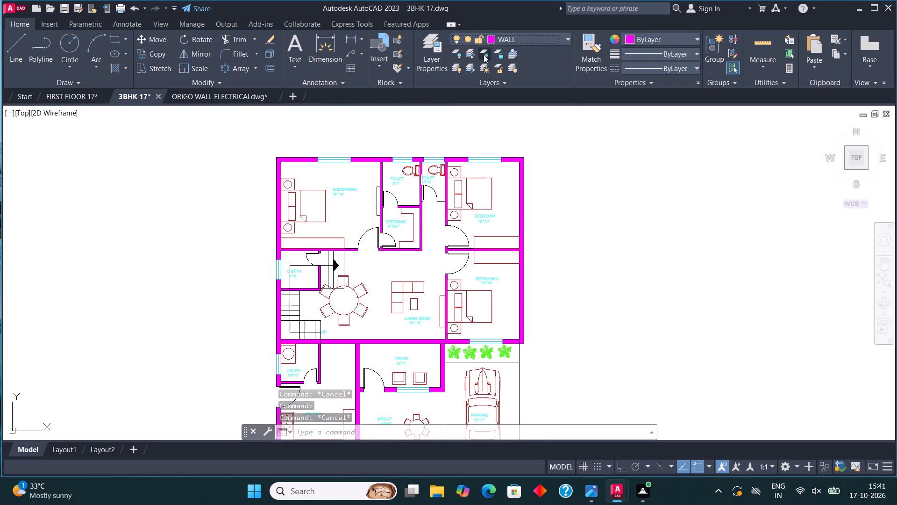
{"action": "scroll", "coordinate": [484, 55], "scroll_direction": "up", "scroll_amount": 1}
{"action": "scroll", "coordinate": [376, 146], "scroll_direction": "up", "scroll_amount": 2}
{"action": "middle_click_drag", "start_coordinate": [376, 146], "coordinate": [431, 381]}
{"action": "left_click", "coordinate": [430, 56]}
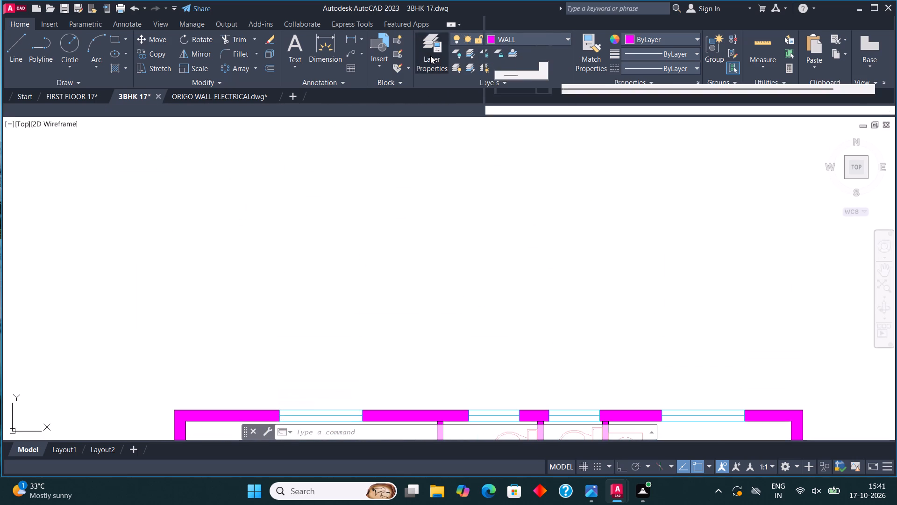
{"action": "left_click", "coordinate": [558, 34]}
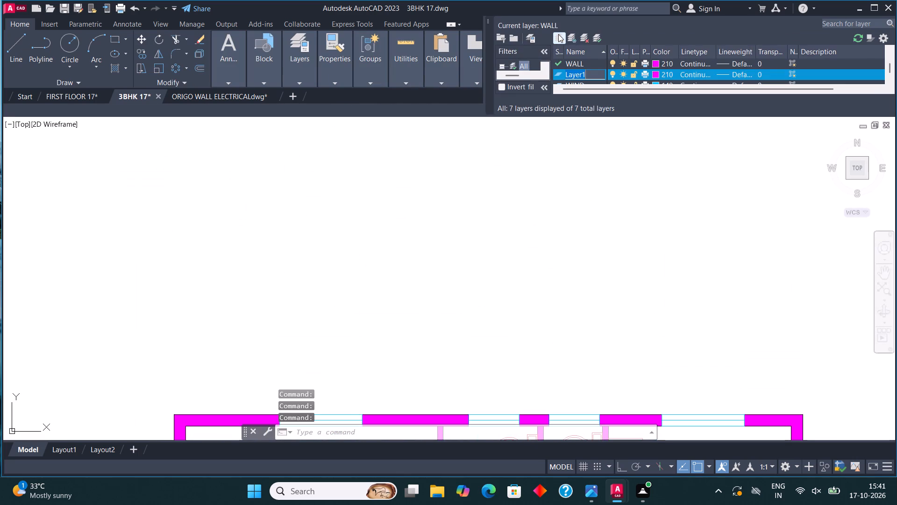
{"action": "type", "text": "DOO"}
{"action": "key", "text": "r"}
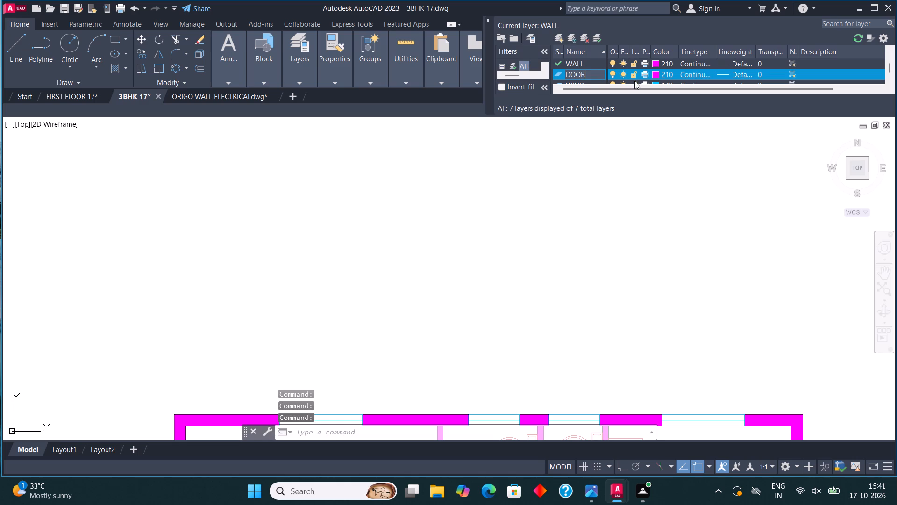
{"action": "left_click", "coordinate": [655, 73]}
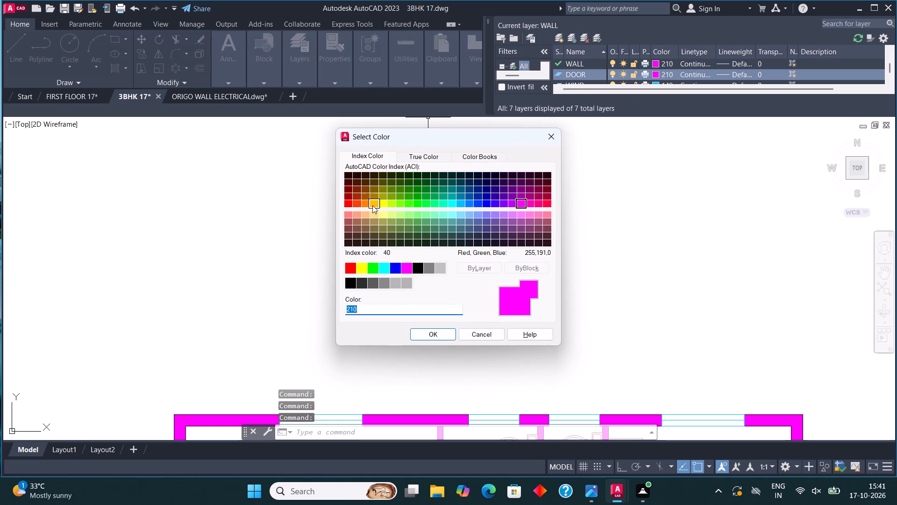
{"action": "left_click", "coordinate": [372, 202]}
{"action": "left_click", "coordinate": [363, 204]}
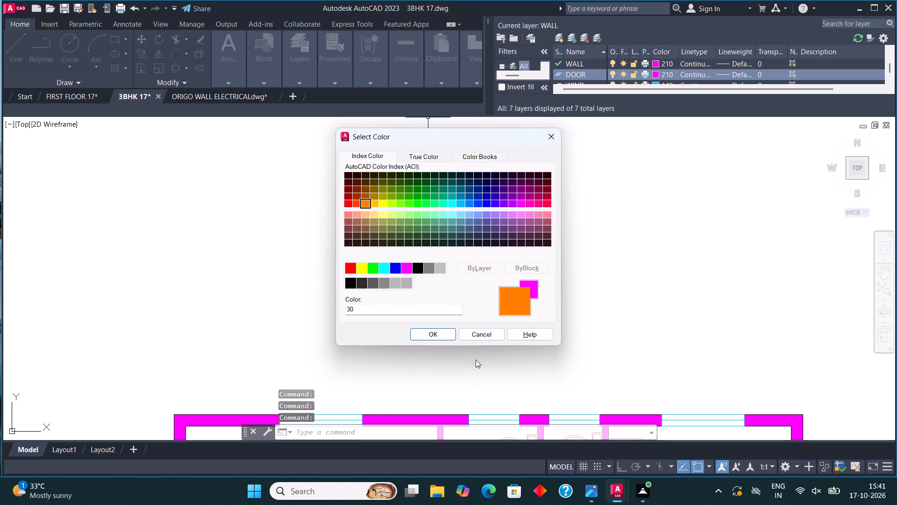
{"action": "left_click", "coordinate": [427, 327]}
{"action": "left_click", "coordinate": [427, 337]}
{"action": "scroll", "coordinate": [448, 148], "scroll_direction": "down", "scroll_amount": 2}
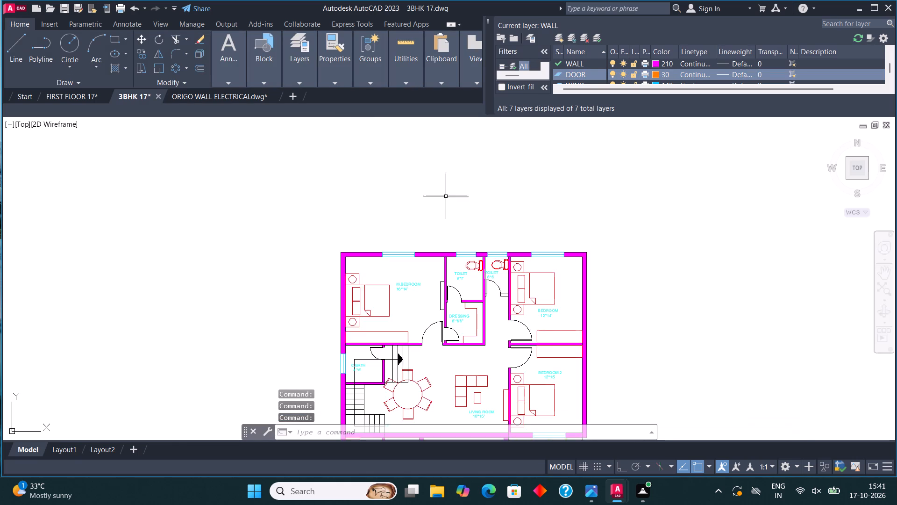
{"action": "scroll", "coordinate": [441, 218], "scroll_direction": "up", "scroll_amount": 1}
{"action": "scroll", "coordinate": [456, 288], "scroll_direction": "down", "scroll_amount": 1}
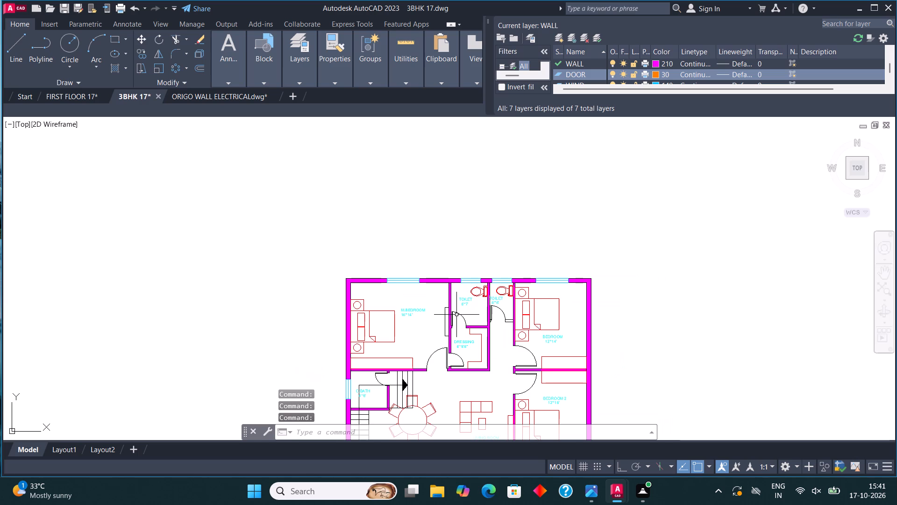
Select the TOILET door beside the master bedroom and all similar doors, and assign them to the DOOR layer.
{"action": "left_click", "coordinate": [456, 313]}
{"action": "right_click", "coordinate": [456, 311]}
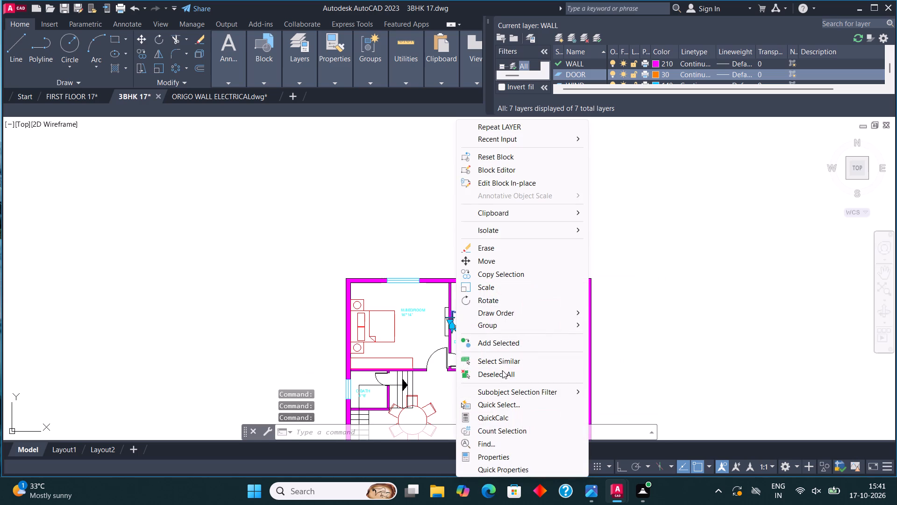
{"action": "left_click", "coordinate": [502, 357]}
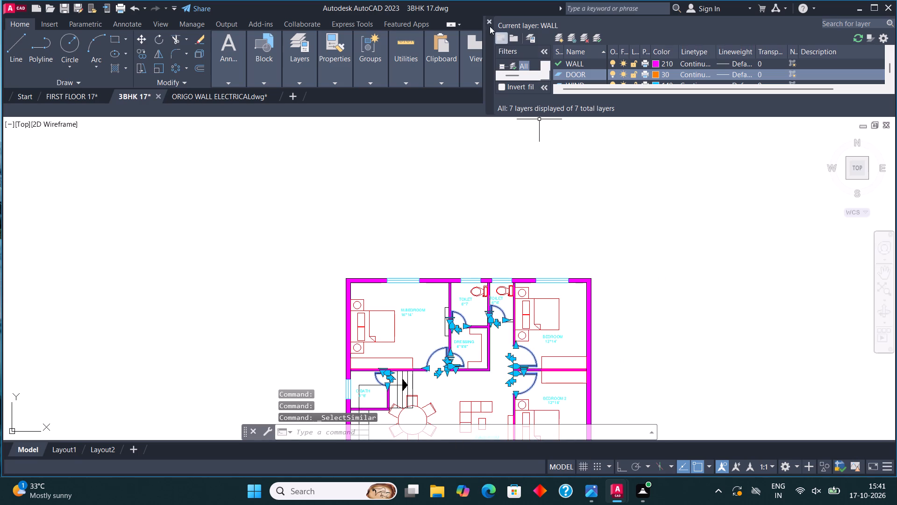
{"action": "left_click", "coordinate": [491, 20]}
{"action": "left_click", "coordinate": [548, 37]}
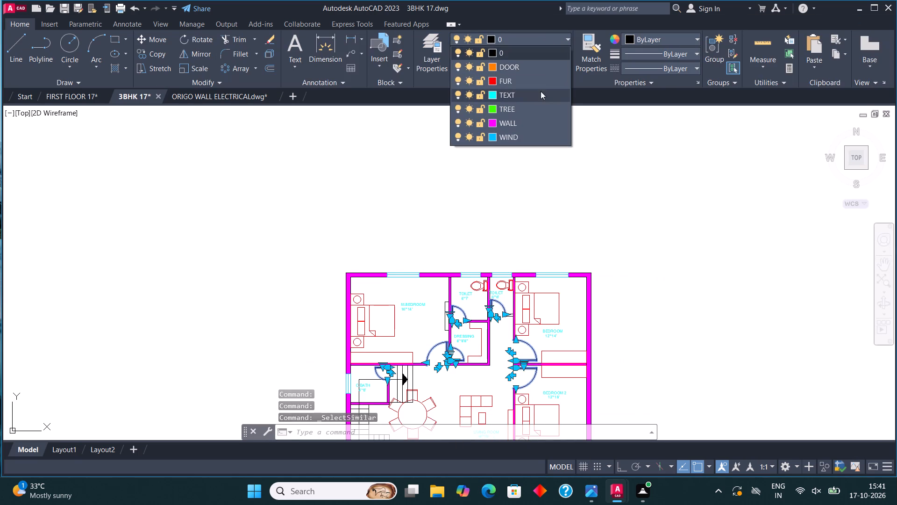
{"action": "left_click", "coordinate": [521, 67]}
{"action": "key", "text": "Escape"}
{"action": "scroll", "coordinate": [452, 176], "scroll_direction": "down", "scroll_amount": 1}
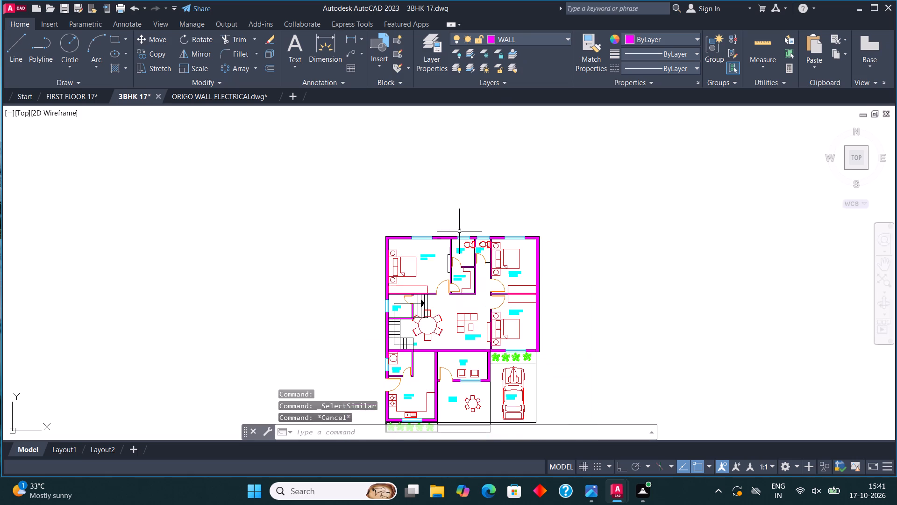
Change the DOOR layer's colour to index 160 (blue).
{"action": "scroll", "coordinate": [434, 258], "scroll_direction": "up", "scroll_amount": 4}
{"action": "left_click", "coordinate": [531, 40]}
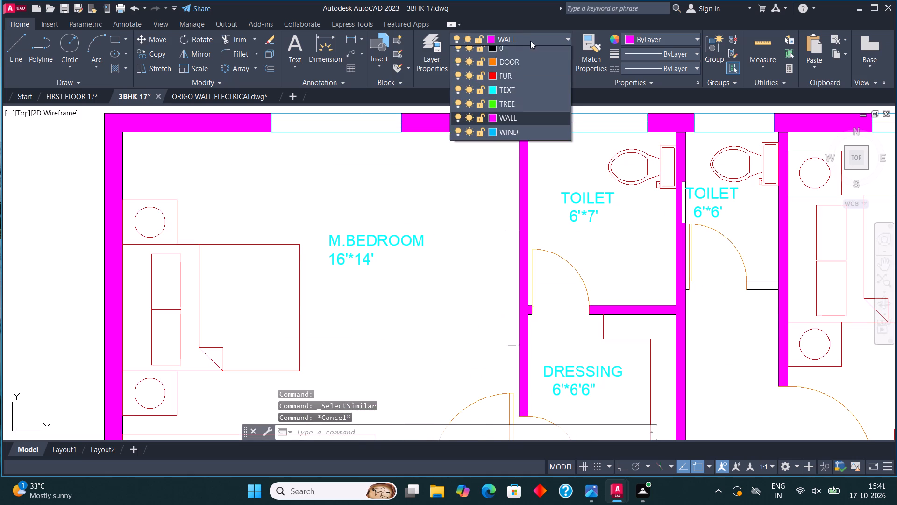
{"action": "left_click", "coordinate": [491, 66]}
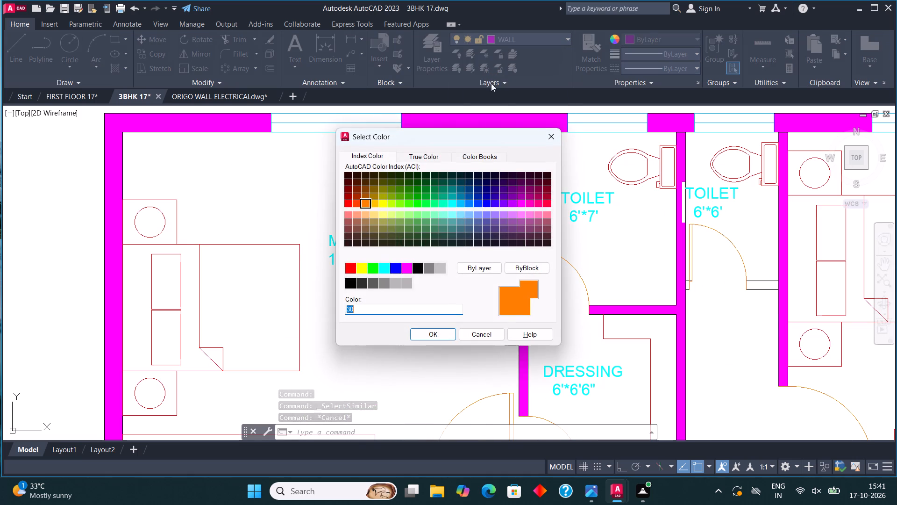
{"action": "left_click", "coordinate": [477, 204]}
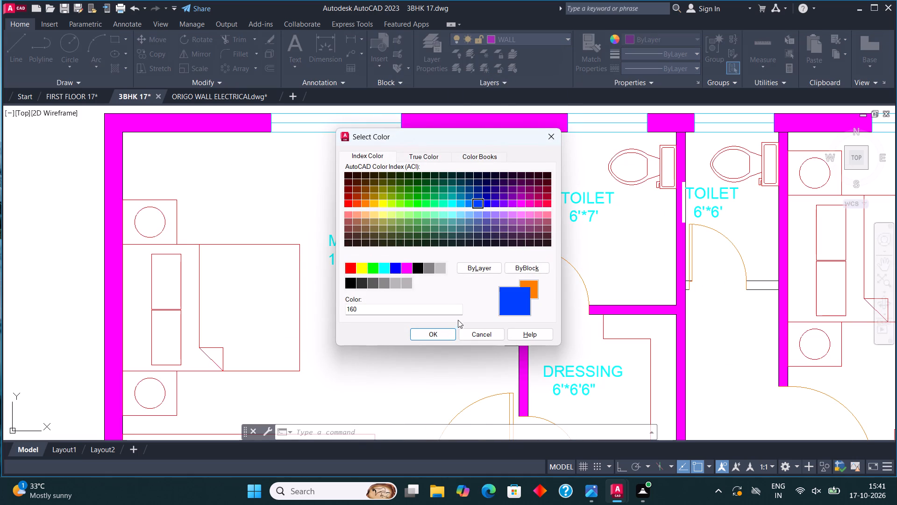
{"action": "left_click", "coordinate": [448, 332]}
{"action": "scroll", "coordinate": [412, 194], "scroll_direction": "down", "scroll_amount": 2}
{"action": "key", "text": "Escape"}
{"action": "scroll", "coordinate": [437, 153], "scroll_direction": "down", "scroll_amount": 1}
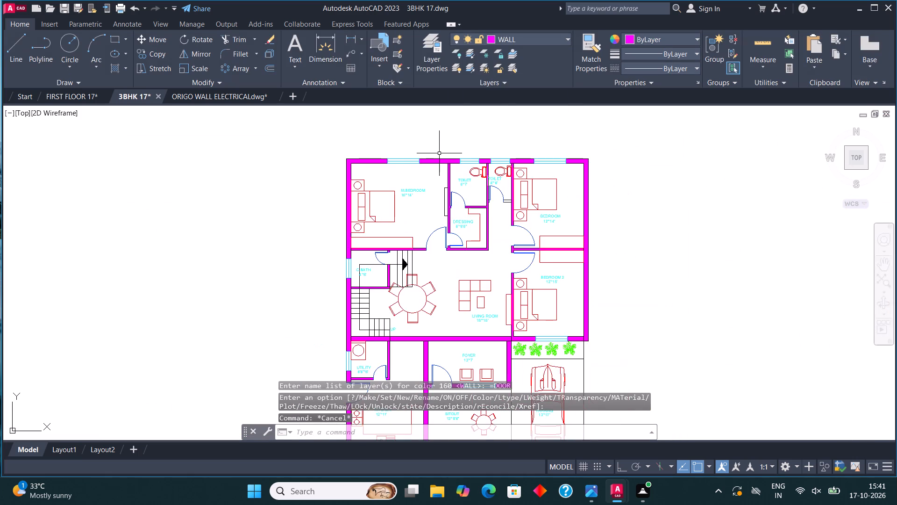
Make TEXT the current layer.
{"action": "scroll", "coordinate": [439, 153], "scroll_direction": "down", "scroll_amount": 2}
{"action": "scroll", "coordinate": [439, 188], "scroll_direction": "up", "scroll_amount": 2}
{"action": "middle_click_drag", "start_coordinate": [451, 258], "coordinate": [452, 169]}
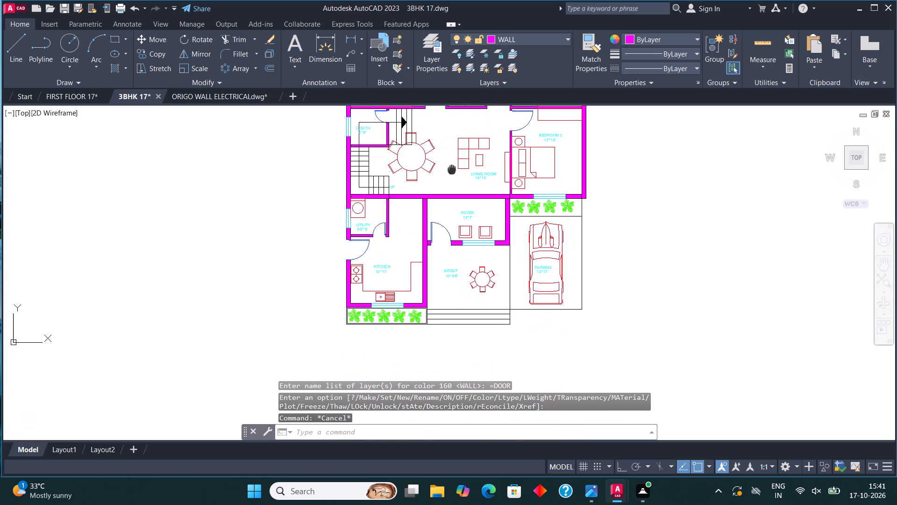
{"action": "middle_click_drag", "start_coordinate": [452, 169], "coordinate": [413, 332]}
{"action": "middle_click_drag", "start_coordinate": [386, 149], "coordinate": [388, 195]}
{"action": "scroll", "coordinate": [386, 149], "scroll_direction": "up", "scroll_amount": 1}
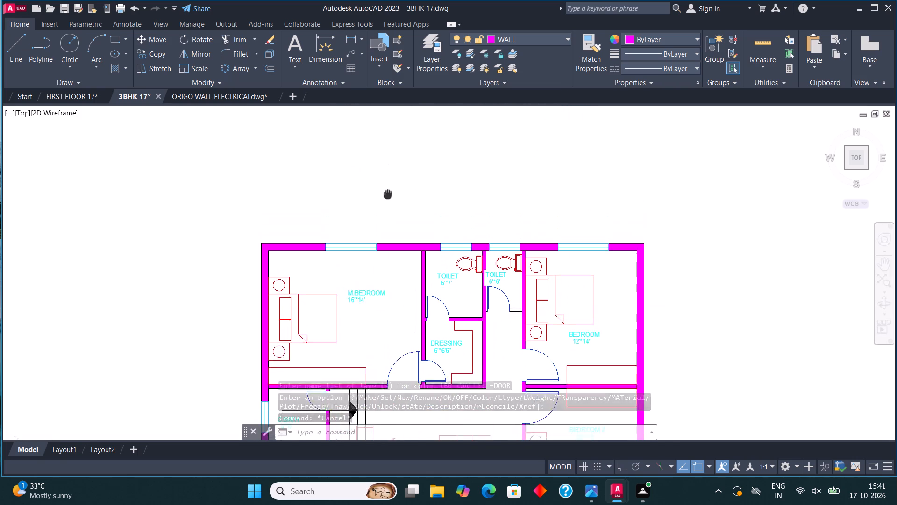
{"action": "middle_click_drag", "start_coordinate": [388, 195], "coordinate": [388, 201]}
{"action": "left_click", "coordinate": [530, 36]}
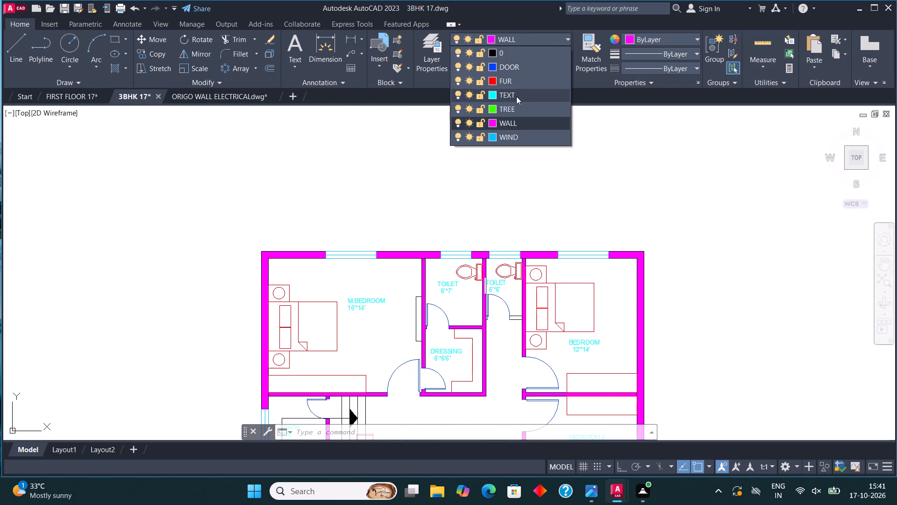
{"action": "left_click", "coordinate": [515, 97]}
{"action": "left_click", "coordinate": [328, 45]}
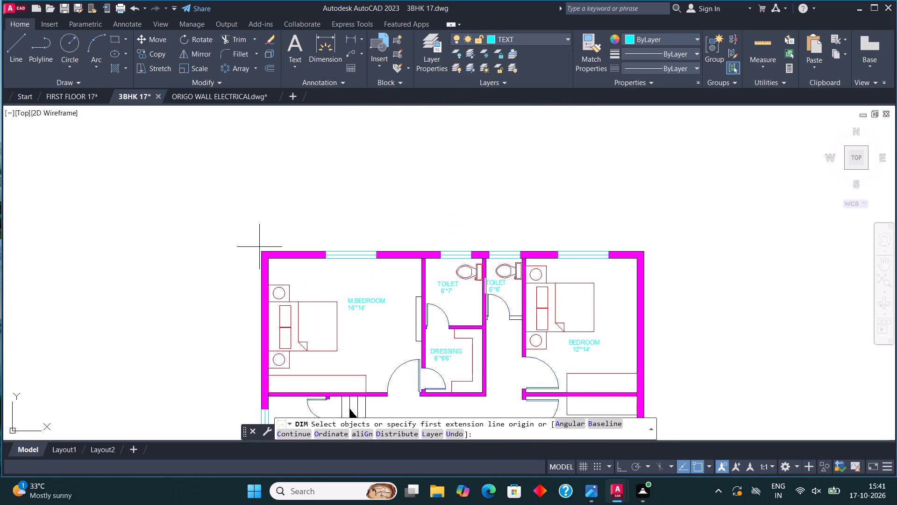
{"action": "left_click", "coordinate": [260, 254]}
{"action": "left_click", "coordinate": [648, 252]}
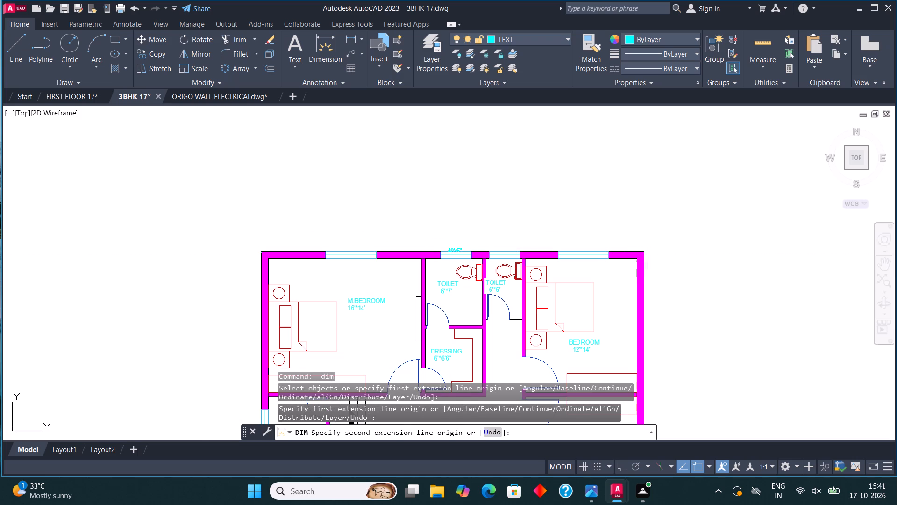
Dimension the overall plan width between the outer corners of the top wall, placing the dimension line above the plan.
{"action": "left_click", "coordinate": [333, 45]}
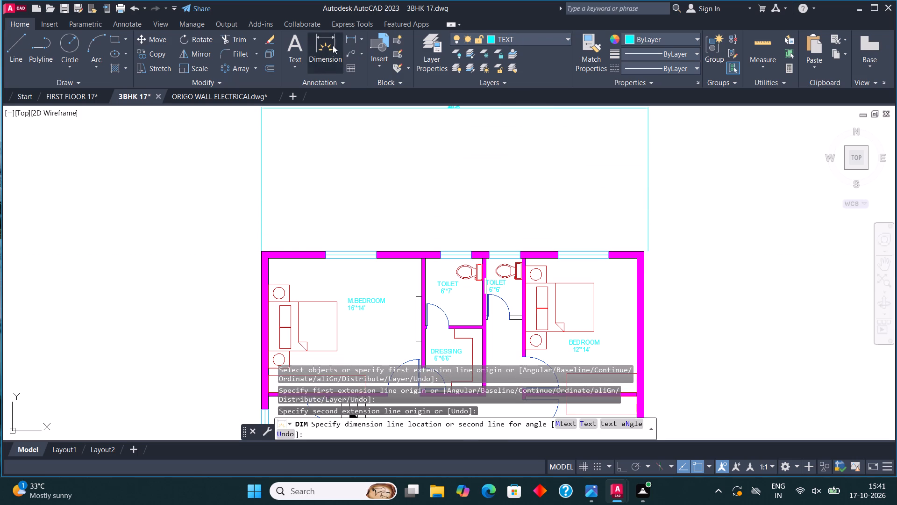
{"action": "left_click", "coordinate": [263, 252]}
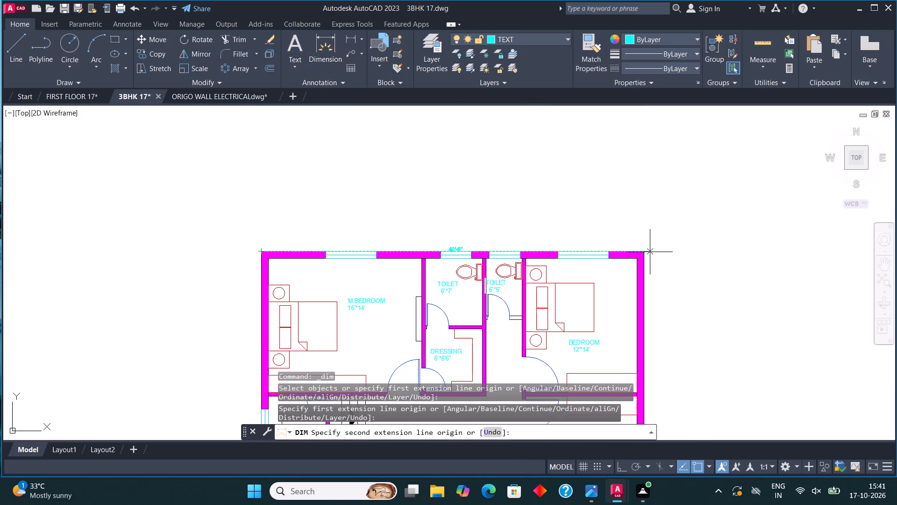
{"action": "left_click", "coordinate": [642, 252]}
{"action": "left_click", "coordinate": [638, 225]}
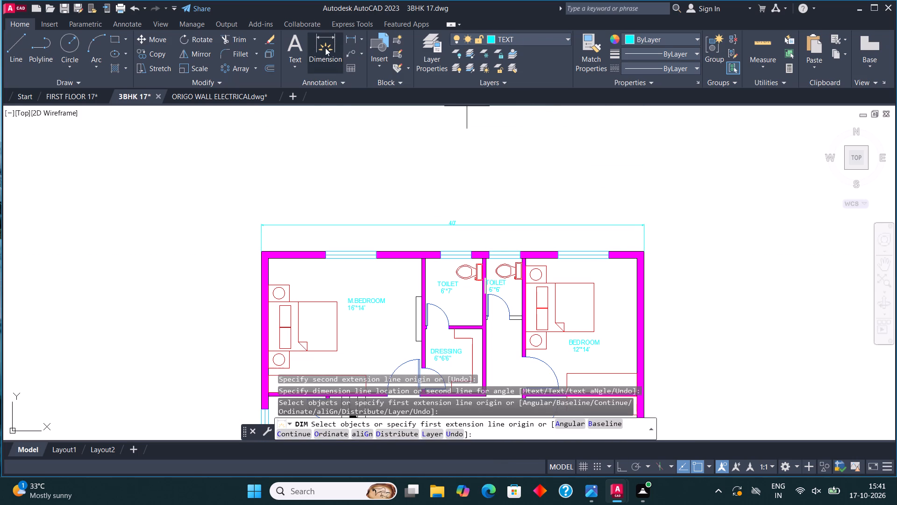
Dimension the overall plan depth from the master bedroom's outer top corner to the kitchen planter's bottom corner, placing it outside the left wall.
{"action": "left_click", "coordinate": [325, 48]}
{"action": "left_click", "coordinate": [258, 252]}
{"action": "scroll", "coordinate": [310, 173], "scroll_direction": "down", "scroll_amount": 4}
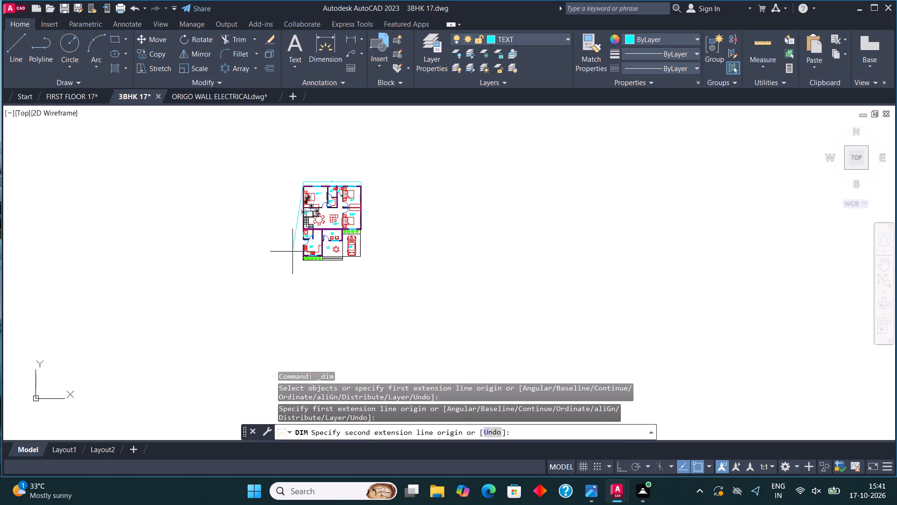
{"action": "scroll", "coordinate": [292, 253], "scroll_direction": "up", "scroll_amount": 4}
{"action": "scroll", "coordinate": [334, 255], "scroll_direction": "up", "scroll_amount": 2}
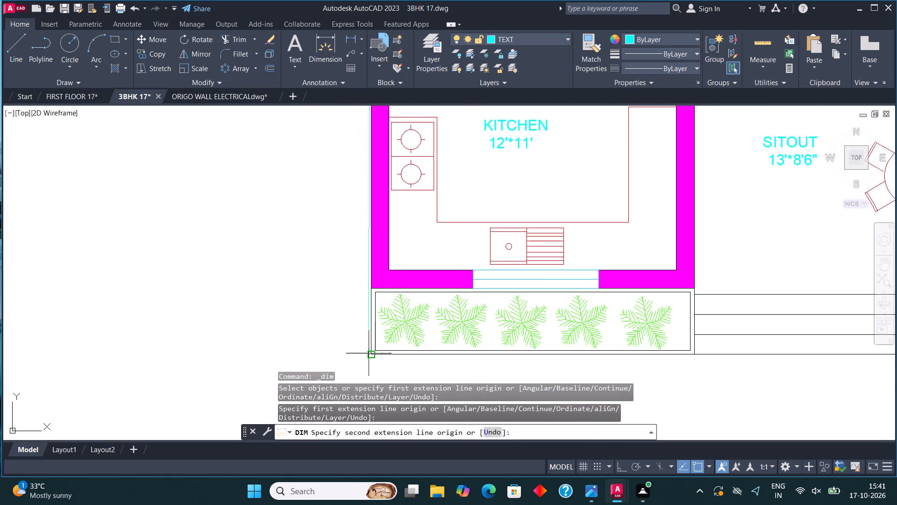
{"action": "left_click", "coordinate": [370, 357]}
{"action": "left_click", "coordinate": [329, 348]}
{"action": "scroll", "coordinate": [328, 348], "scroll_direction": "down", "scroll_amount": 2}
{"action": "middle_click_drag", "start_coordinate": [334, 141], "coordinate": [334, 195]}
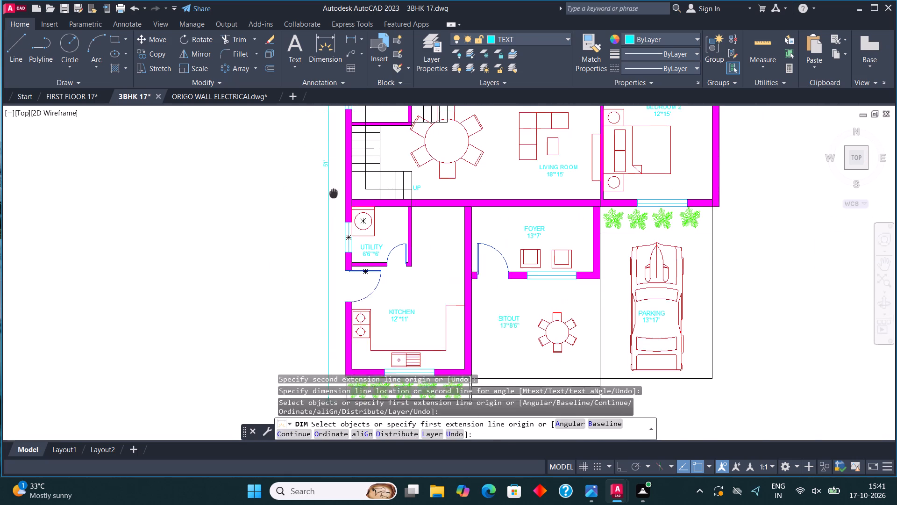
{"action": "middle_click_drag", "start_coordinate": [334, 195], "coordinate": [334, 211]}
{"action": "scroll", "coordinate": [325, 181], "scroll_direction": "up", "scroll_amount": 3}
{"action": "scroll", "coordinate": [328, 161], "scroll_direction": "down", "scroll_amount": 3}
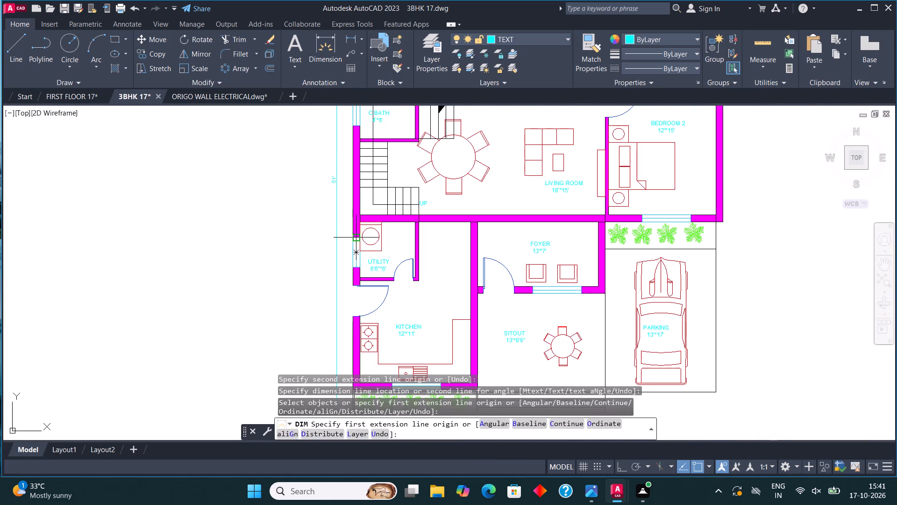
{"action": "scroll", "coordinate": [377, 255], "scroll_direction": "down", "scroll_amount": 1}
{"action": "key", "text": "Escape"}
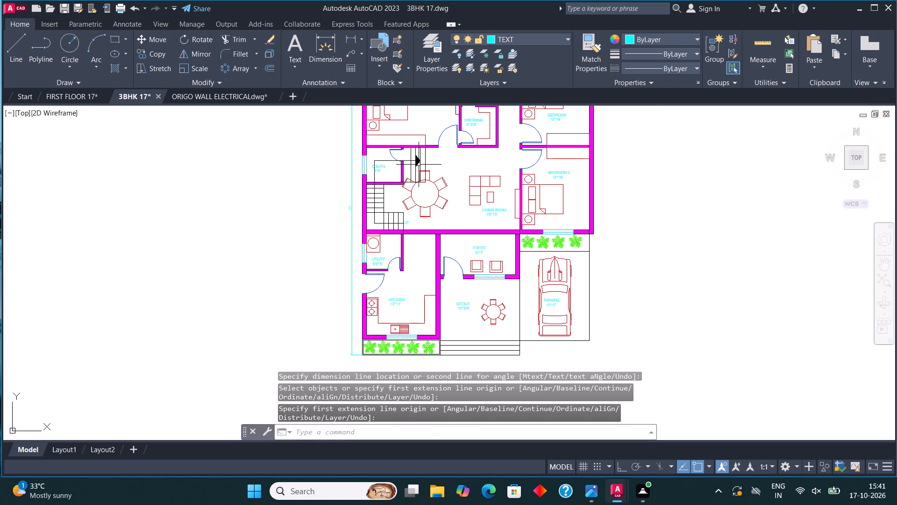
Look over the dimensioned plan, checking the rooms, door colours and overall dimensions.
{"action": "middle_click_drag", "start_coordinate": [525, 218], "coordinate": [528, 222]}
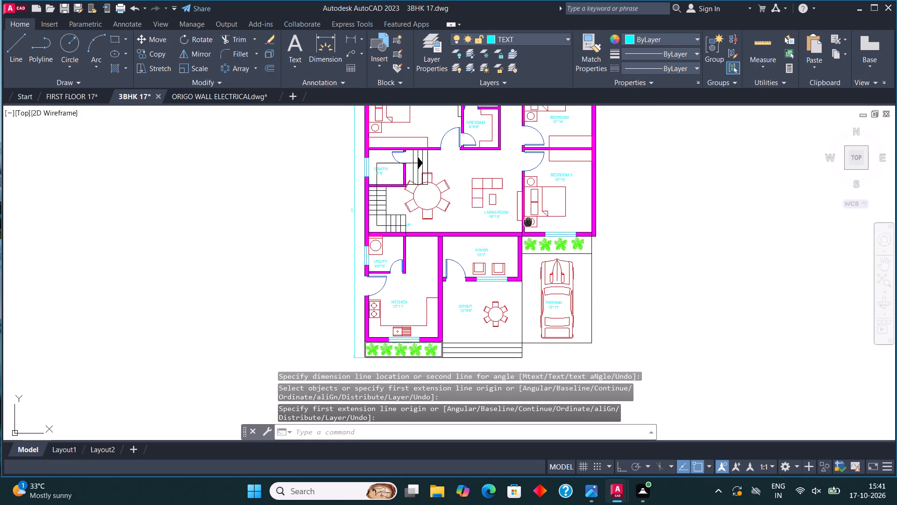
{"action": "middle_click_drag", "start_coordinate": [528, 222], "coordinate": [523, 293]}
{"action": "scroll", "coordinate": [481, 241], "scroll_direction": "down", "scroll_amount": 2}
{"action": "scroll", "coordinate": [506, 290], "scroll_direction": "up", "scroll_amount": 3}
{"action": "scroll", "coordinate": [504, 285], "scroll_direction": "down", "scroll_amount": 2}
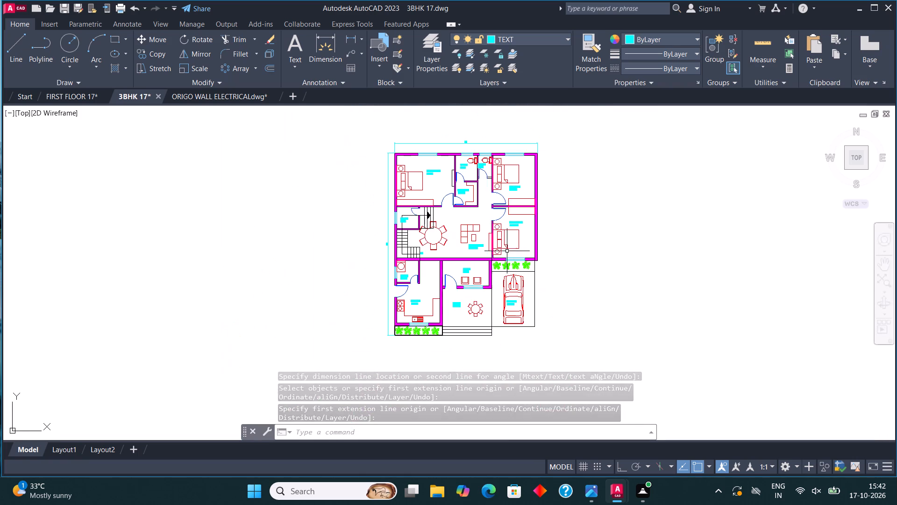
{"action": "scroll", "coordinate": [461, 159], "scroll_direction": "up", "scroll_amount": 2}
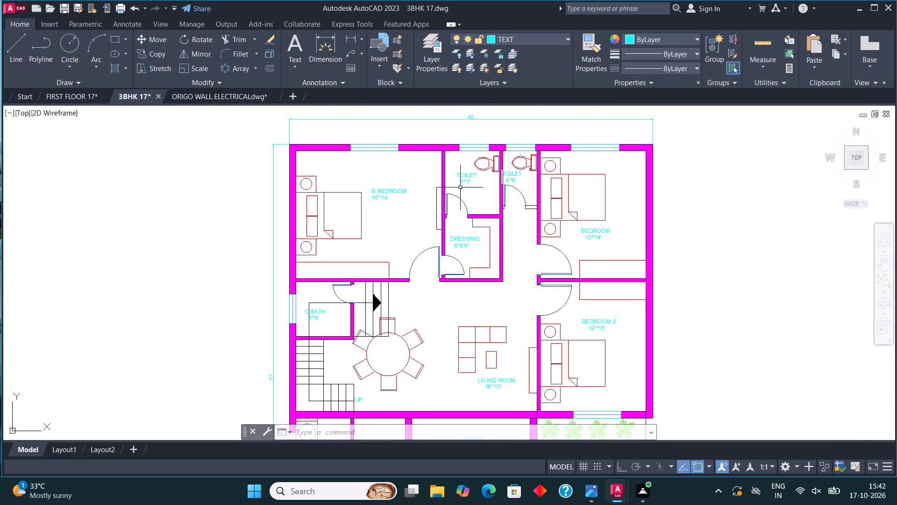
{"action": "middle_click_drag", "start_coordinate": [436, 239], "coordinate": [396, 194]}
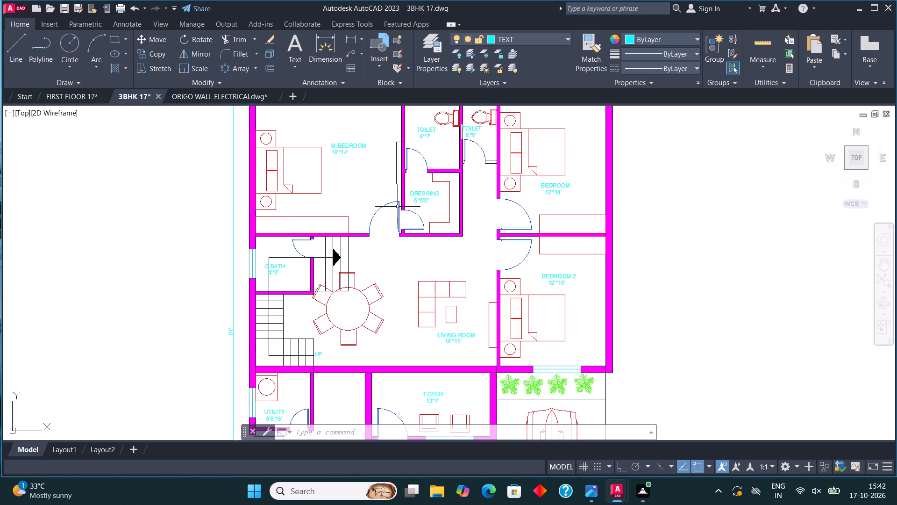
{"action": "scroll", "coordinate": [398, 209], "scroll_direction": "down", "scroll_amount": 2}
{"action": "scroll", "coordinate": [399, 211], "scroll_direction": "up", "scroll_amount": 1}
{"action": "middle_click_drag", "start_coordinate": [400, 212], "coordinate": [420, 188]}
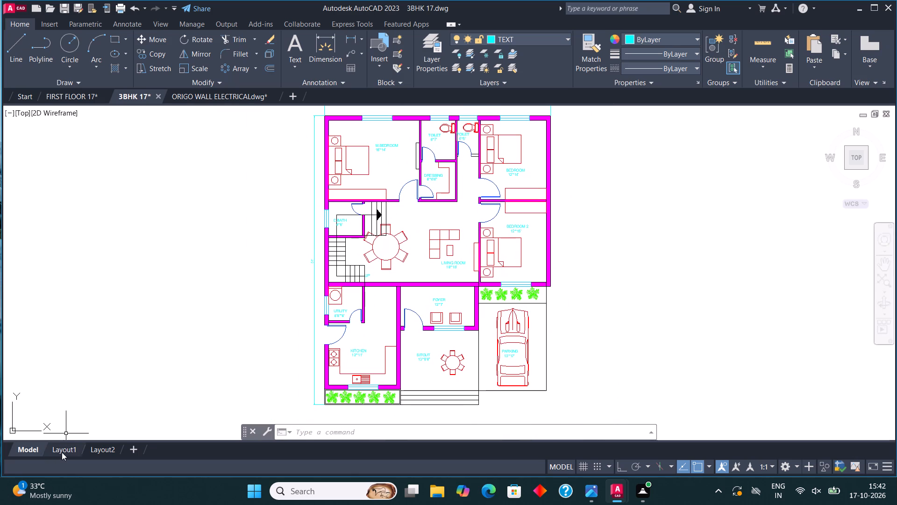
Switch to Layout1, zoom a window around the dimensioned plan to fit it in the viewport, and return to paper space.
{"action": "left_click", "coordinate": [62, 452]}
{"action": "double_click", "coordinate": [300, 292]}
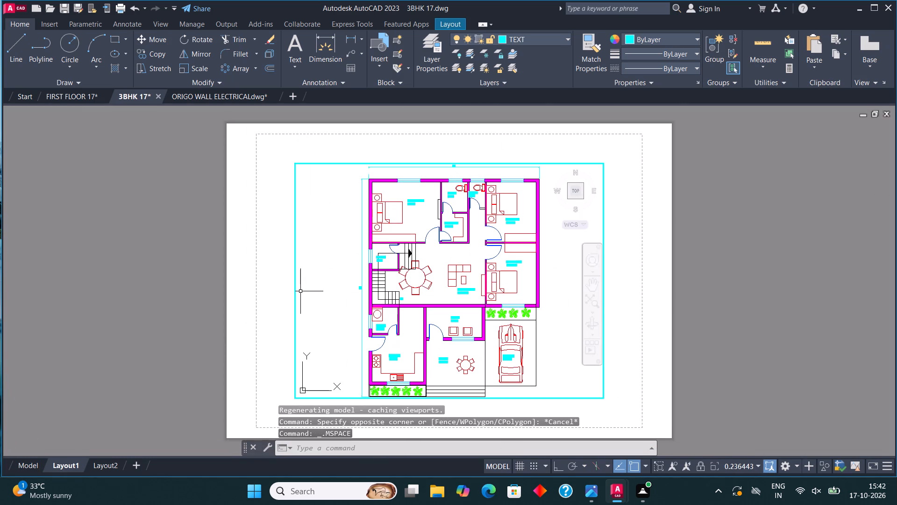
{"action": "scroll", "coordinate": [348, 290], "scroll_direction": "down", "scroll_amount": 1}
{"action": "key", "text": "z"}
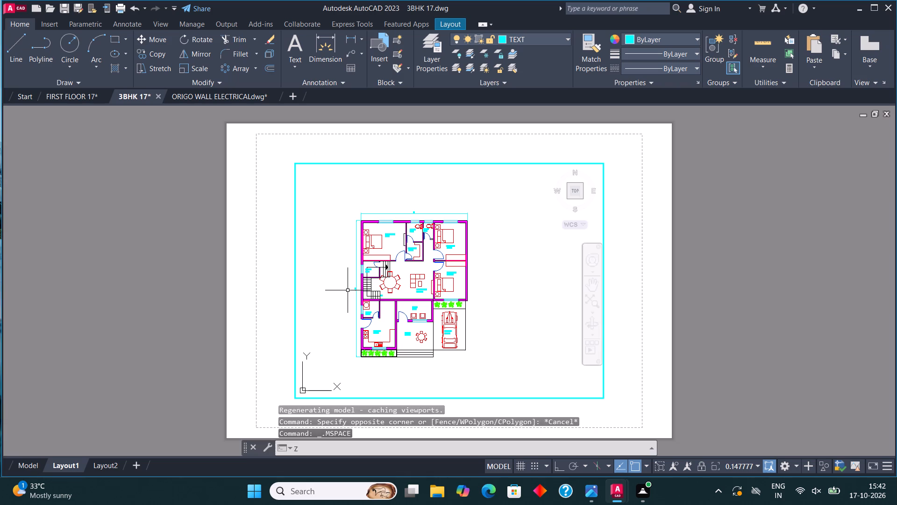
{"action": "key", "text": "Return"}
{"action": "left_click", "coordinate": [349, 207]}
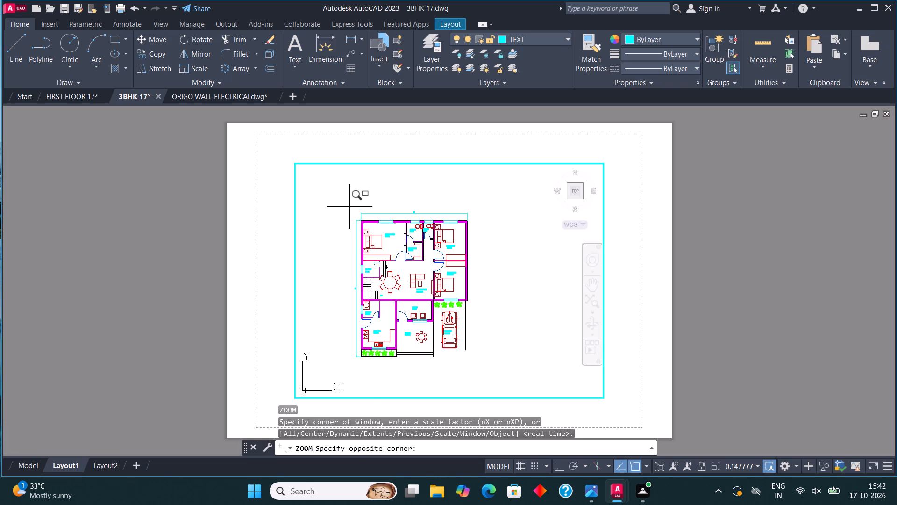
{"action": "left_click", "coordinate": [475, 366]}
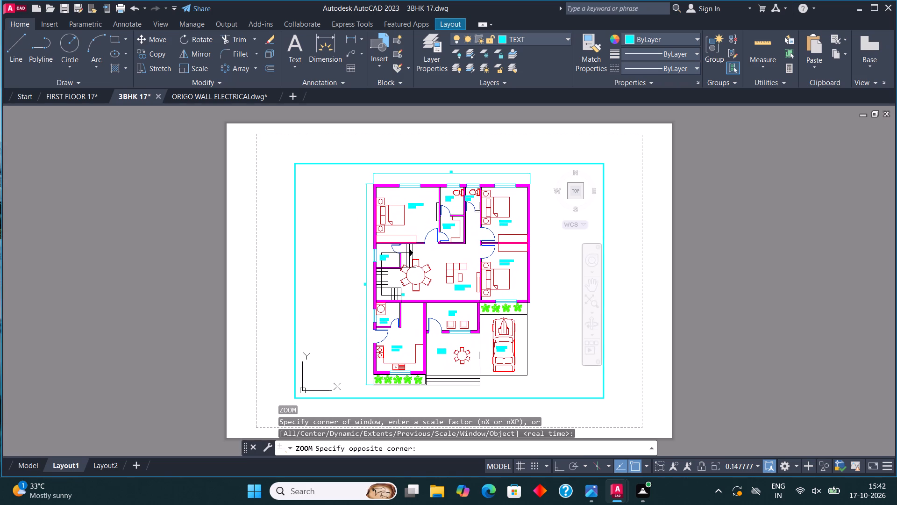
{"action": "double_click", "coordinate": [263, 209]}
Save the drawing.
{"action": "left_click", "coordinate": [9, 7]}
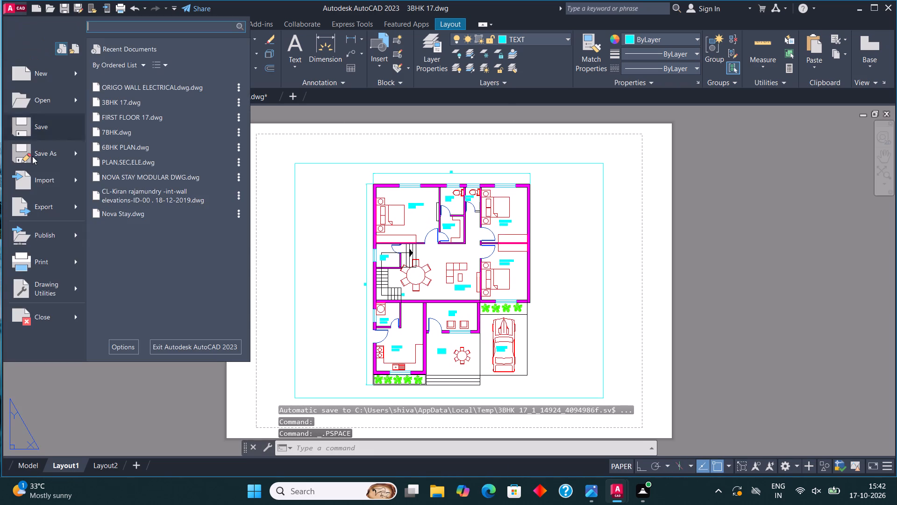
{"action": "left_click", "coordinate": [47, 129]}
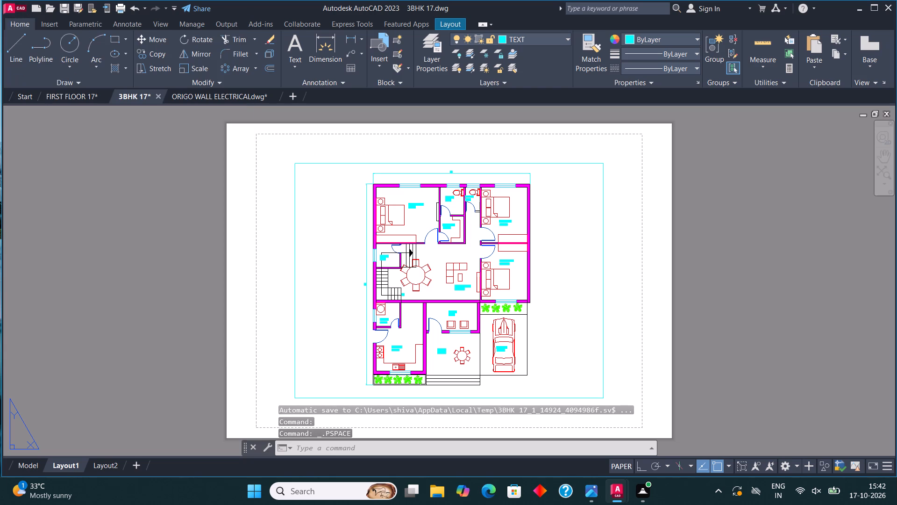
Save the drawing as 3BHK 17.dwg in the Downloads folder, replacing the existing file.
{"action": "left_click", "coordinate": [5, 10]}
{"action": "left_click", "coordinate": [40, 152]}
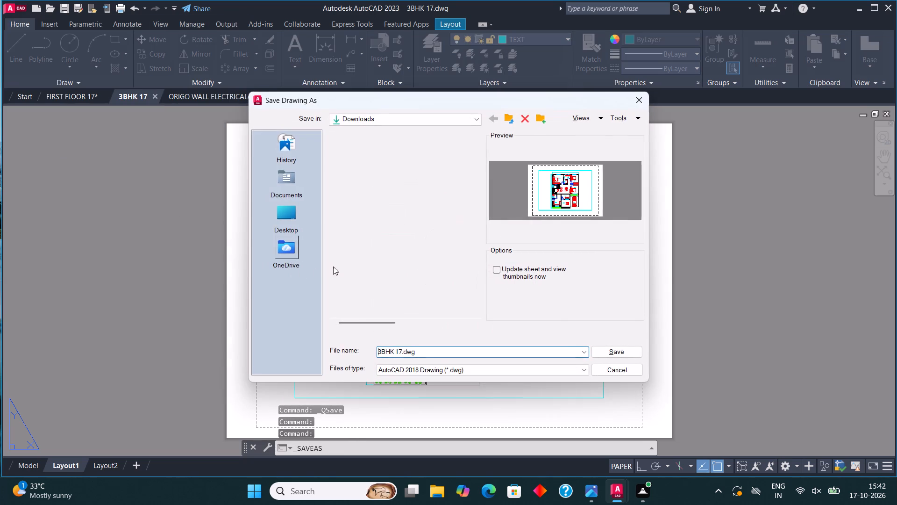
{"action": "left_click", "coordinate": [627, 352]}
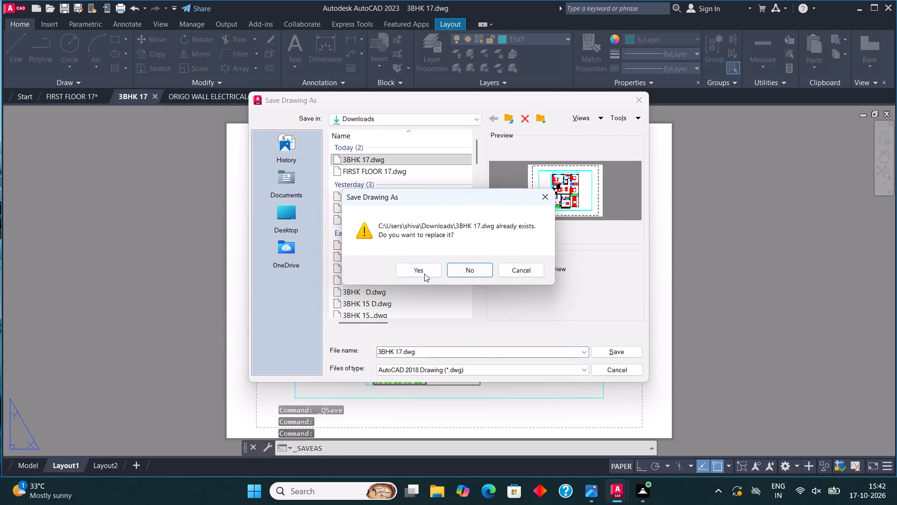
{"action": "left_click", "coordinate": [423, 273]}
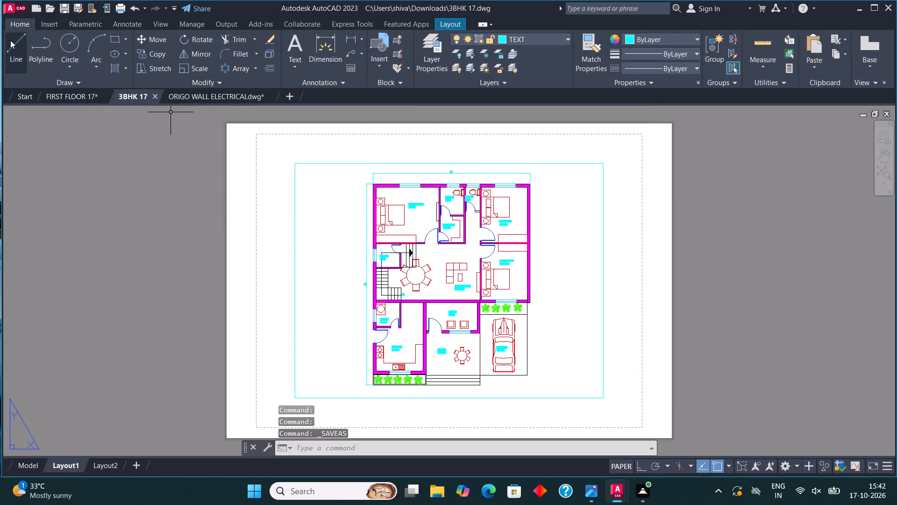
Set up the Layout1 plot with AutoCAD PDF (High Quality Print).pc3, a window around the viewport frame, fit to paper and centred, applied to the layout.
{"action": "left_click", "coordinate": [10, 5]}
{"action": "left_click", "coordinate": [36, 261]}
{"action": "left_click", "coordinate": [391, 159]}
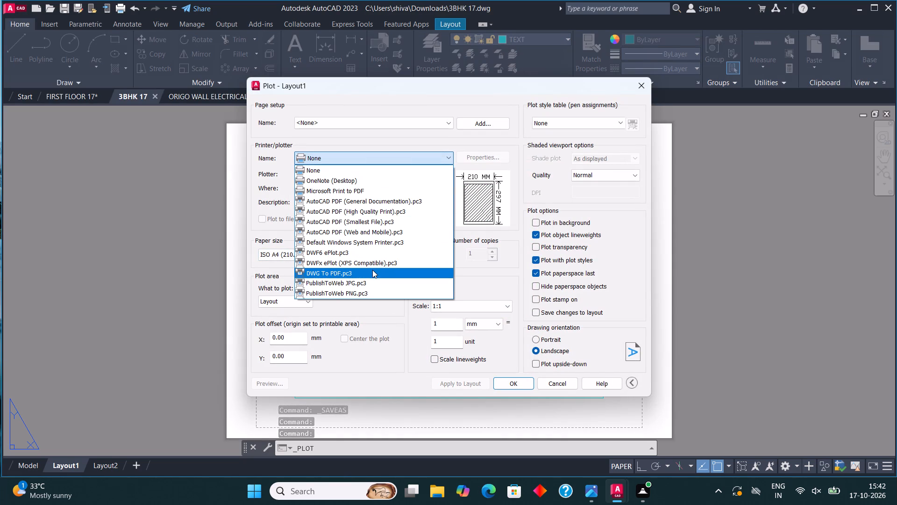
{"action": "left_click", "coordinate": [373, 212]}
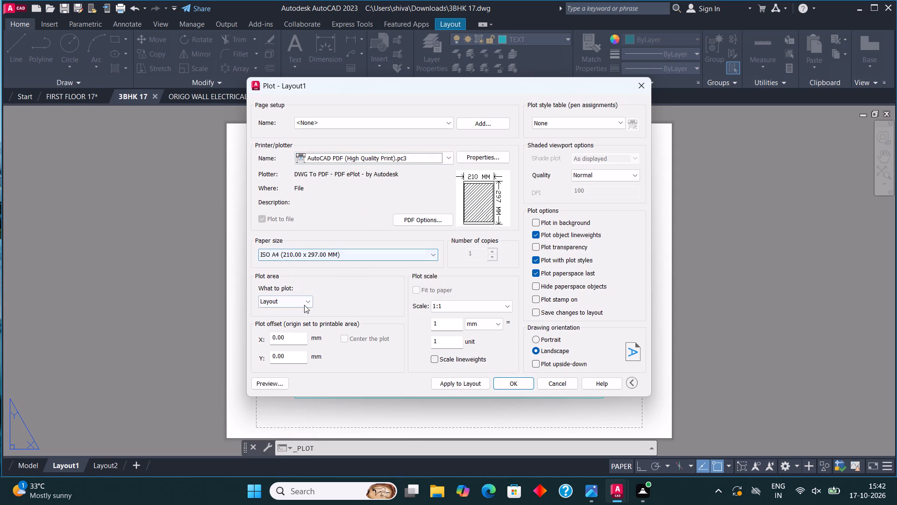
{"action": "left_click", "coordinate": [304, 305]}
{"action": "left_click", "coordinate": [295, 334]}
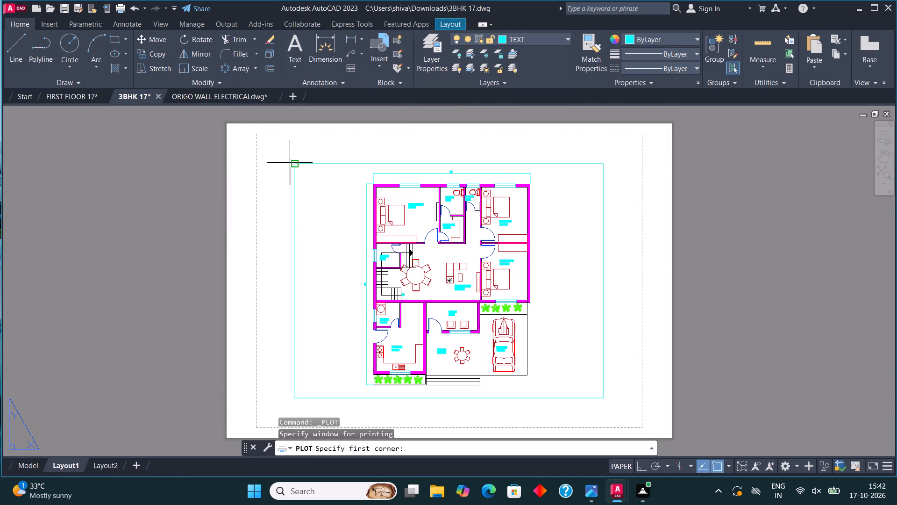
{"action": "left_click", "coordinate": [293, 163]}
{"action": "left_click", "coordinate": [602, 401]}
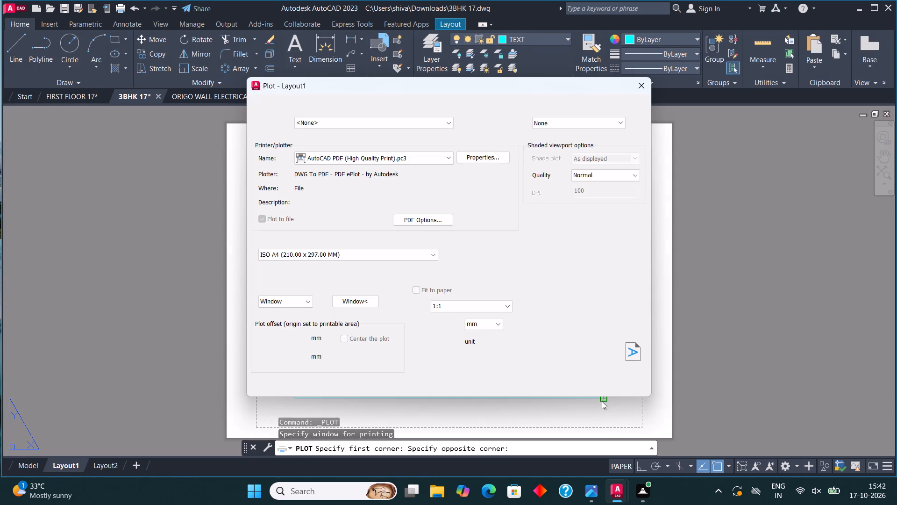
{"action": "left_click", "coordinate": [418, 290]}
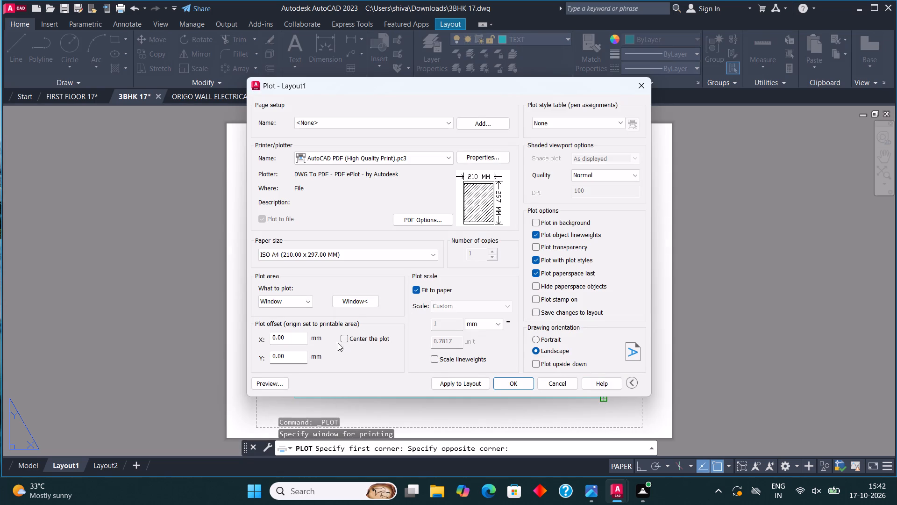
{"action": "left_click", "coordinate": [348, 337]}
{"action": "left_click", "coordinate": [473, 381]}
{"action": "left_click", "coordinate": [509, 380]}
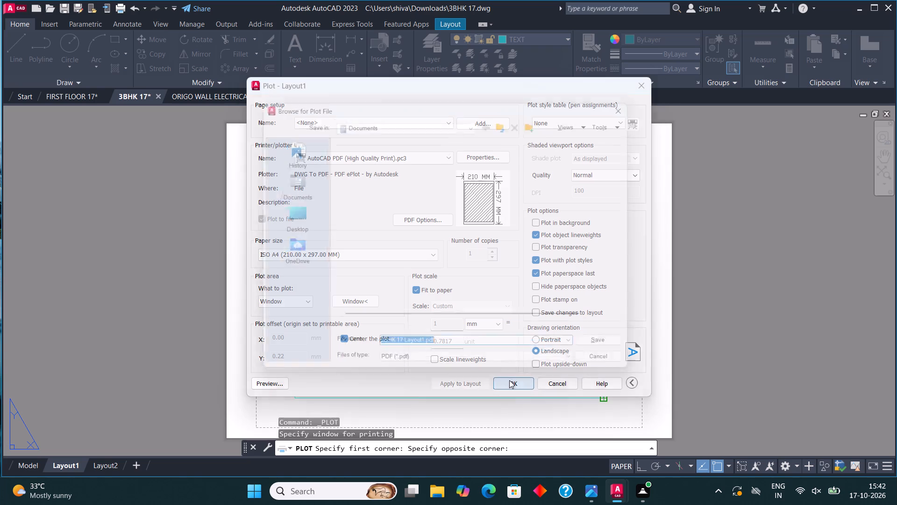
Save the plot as 3BHK 17-Layout1.pdf in the Downloads folder, check the PDF, and return to the drawing.
{"action": "left_click", "coordinate": [440, 122]}
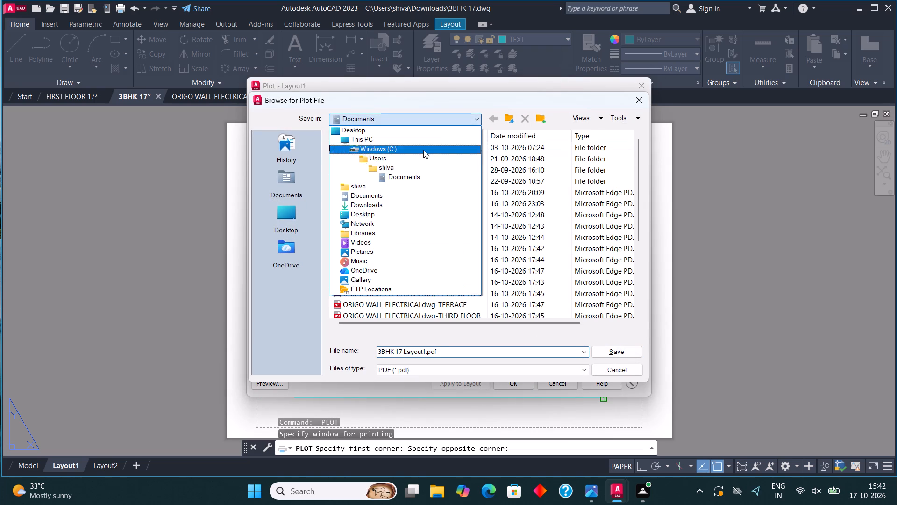
{"action": "left_click", "coordinate": [386, 202]}
{"action": "left_click", "coordinate": [612, 352]}
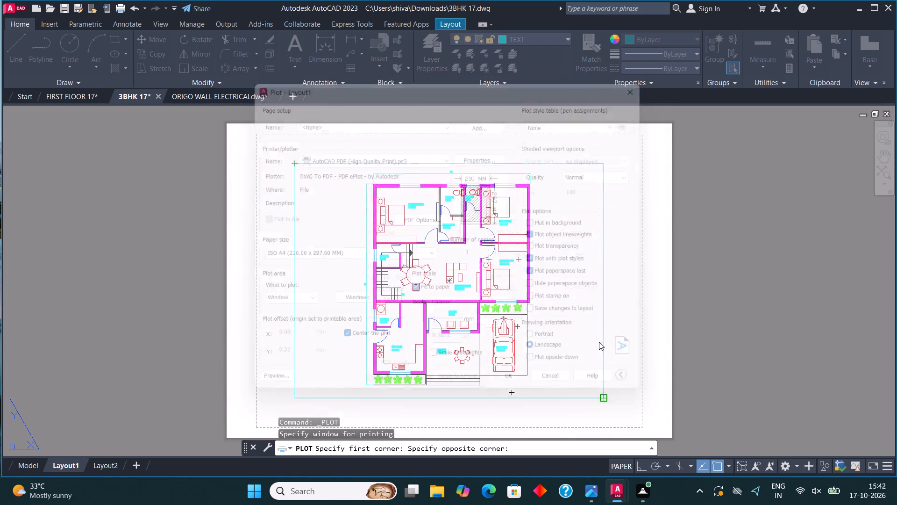
{"action": "scroll", "coordinate": [469, 256], "scroll_direction": "down", "scroll_amount": 8}
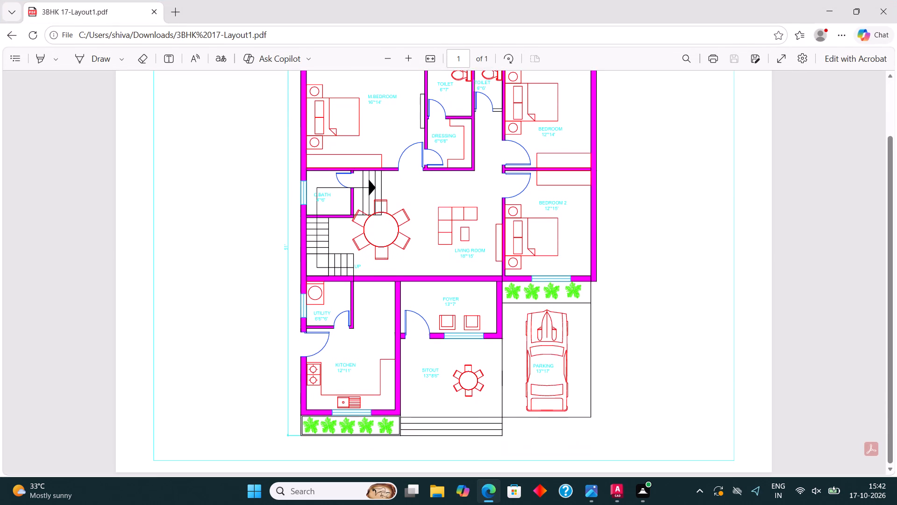
{"action": "left_click", "coordinate": [836, 2]}
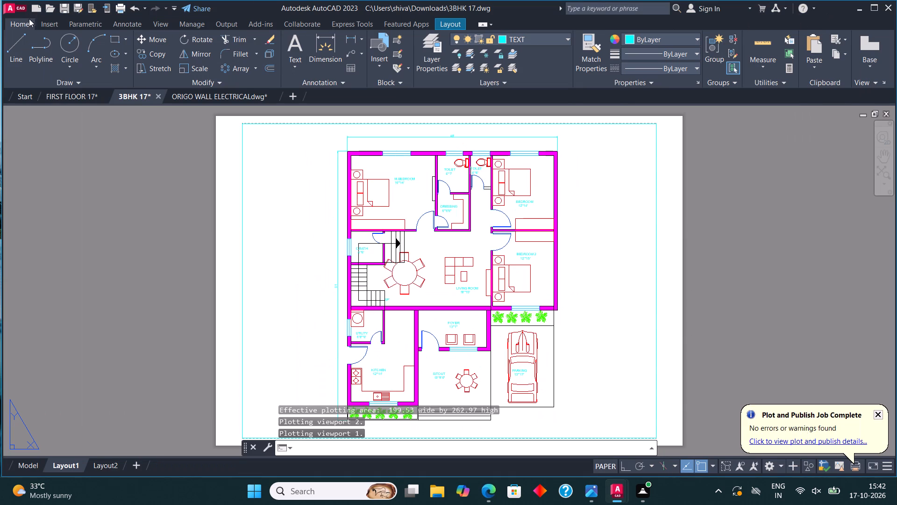
Export the current layout in DWF format as 3BHK 17.dwf in the Downloads folder.
{"action": "left_click", "coordinate": [13, 5]}
{"action": "left_click", "coordinate": [7, 5]}
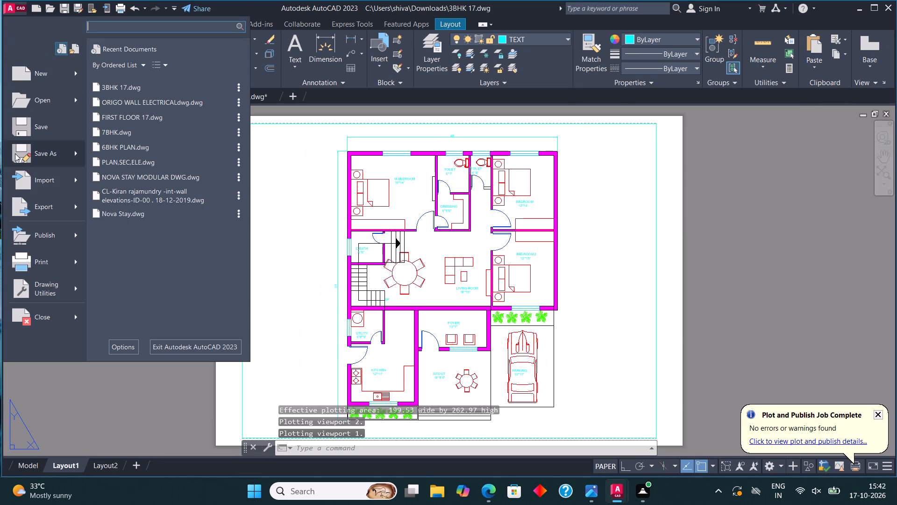
{"action": "left_click", "coordinate": [43, 203]}
{"action": "left_click", "coordinate": [124, 99]}
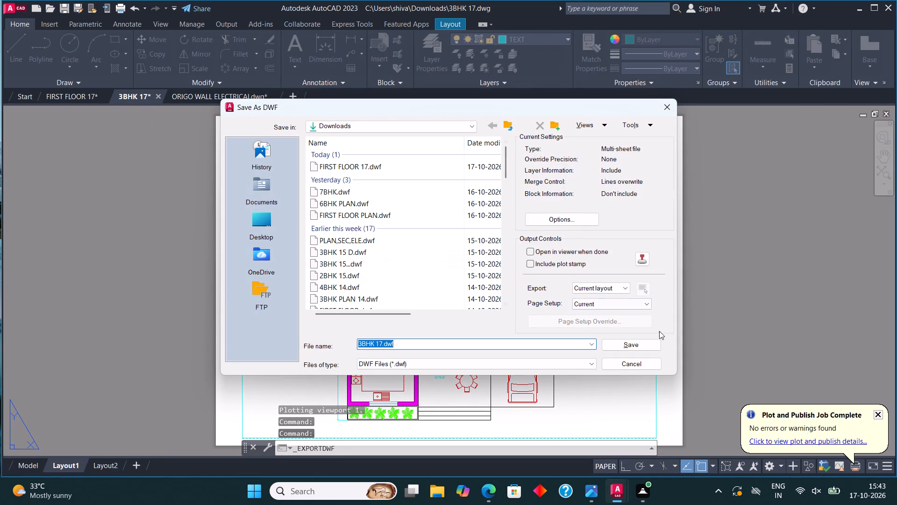
{"action": "left_click", "coordinate": [615, 352]}
{"action": "left_click", "coordinate": [620, 342]}
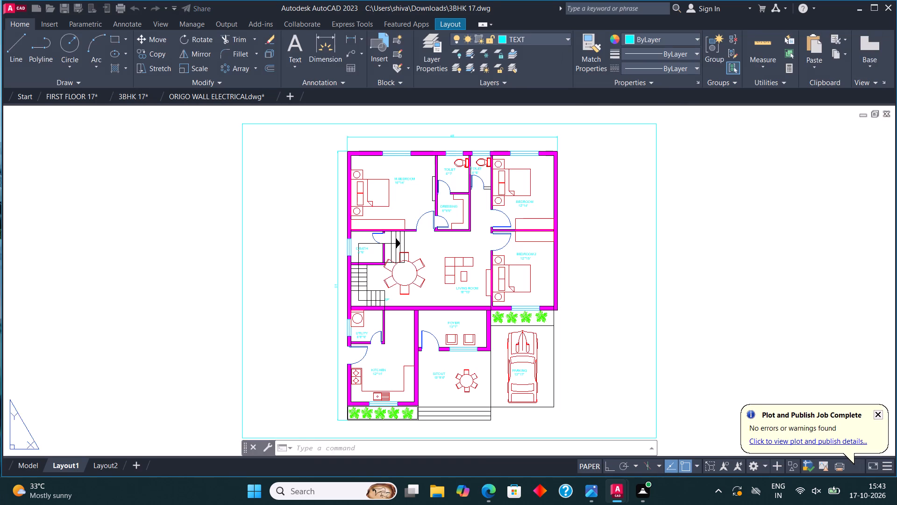